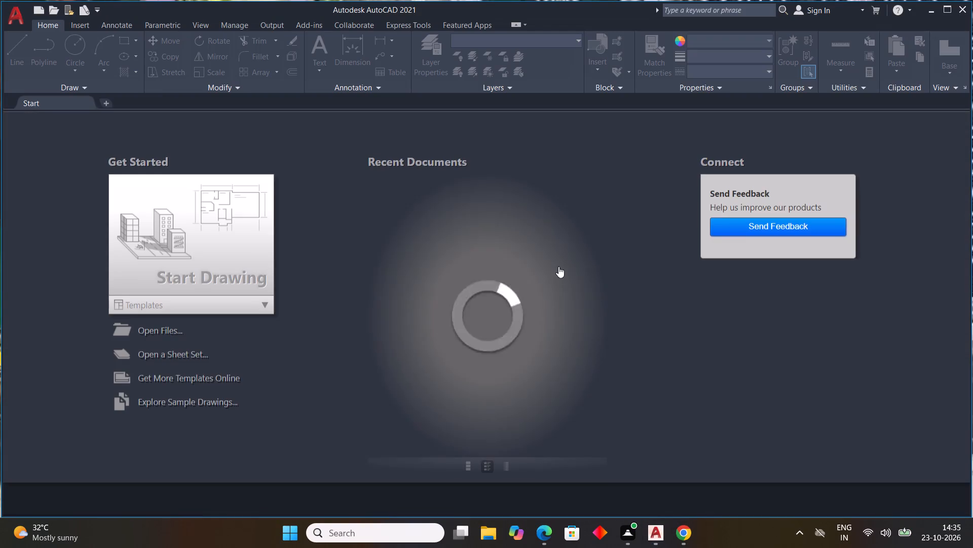
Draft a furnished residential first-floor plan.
Start a new blank drawing.
double_click(232, 214)
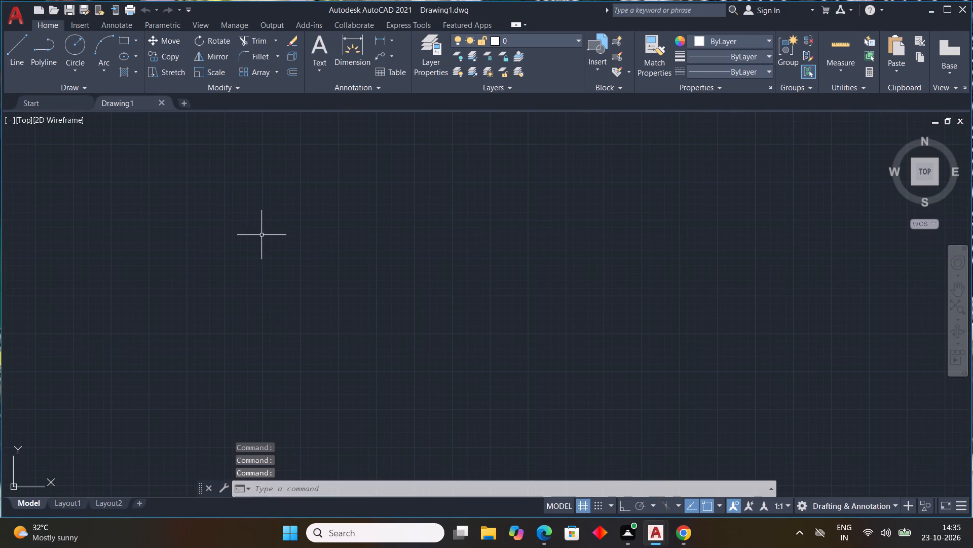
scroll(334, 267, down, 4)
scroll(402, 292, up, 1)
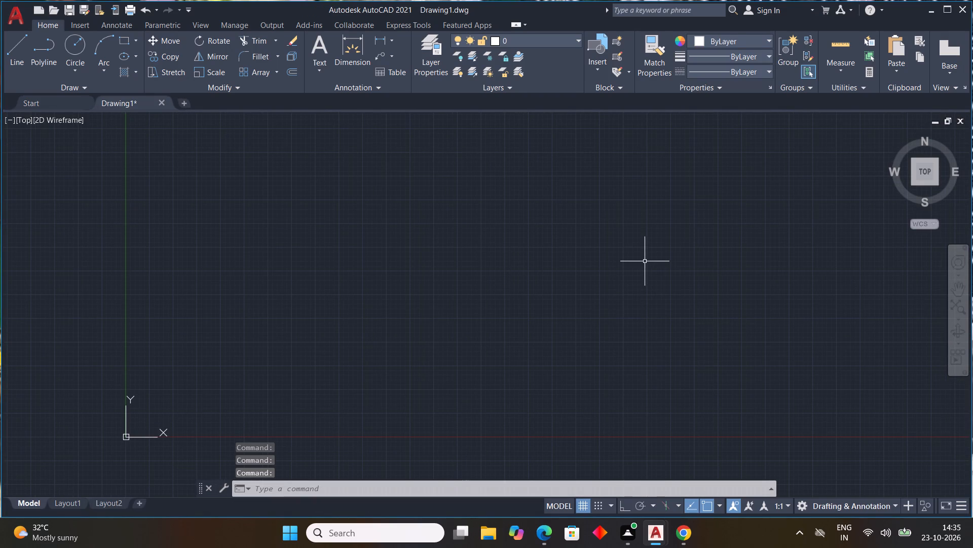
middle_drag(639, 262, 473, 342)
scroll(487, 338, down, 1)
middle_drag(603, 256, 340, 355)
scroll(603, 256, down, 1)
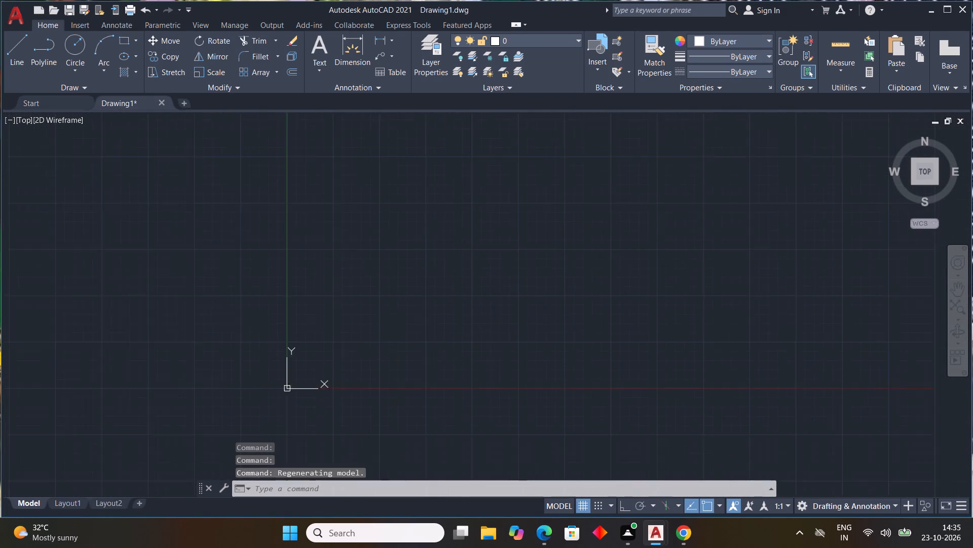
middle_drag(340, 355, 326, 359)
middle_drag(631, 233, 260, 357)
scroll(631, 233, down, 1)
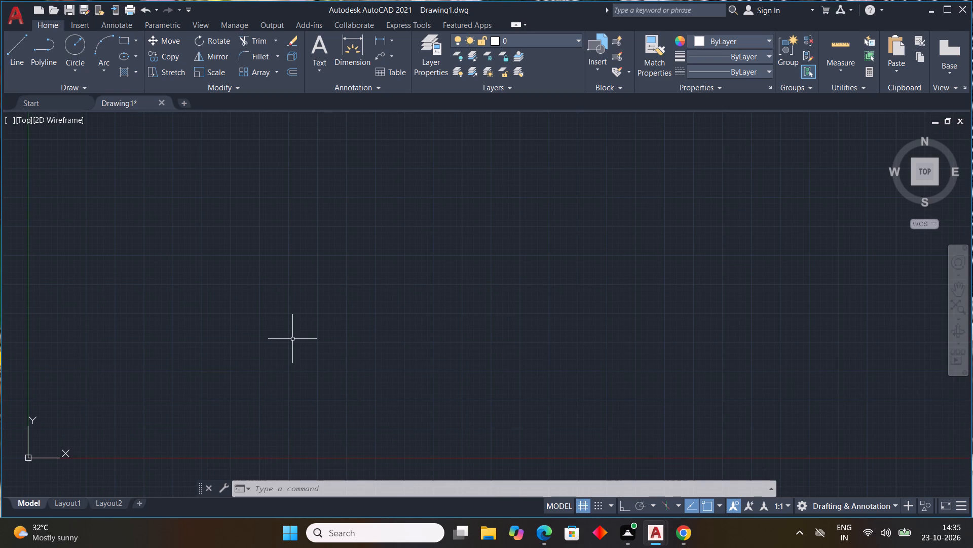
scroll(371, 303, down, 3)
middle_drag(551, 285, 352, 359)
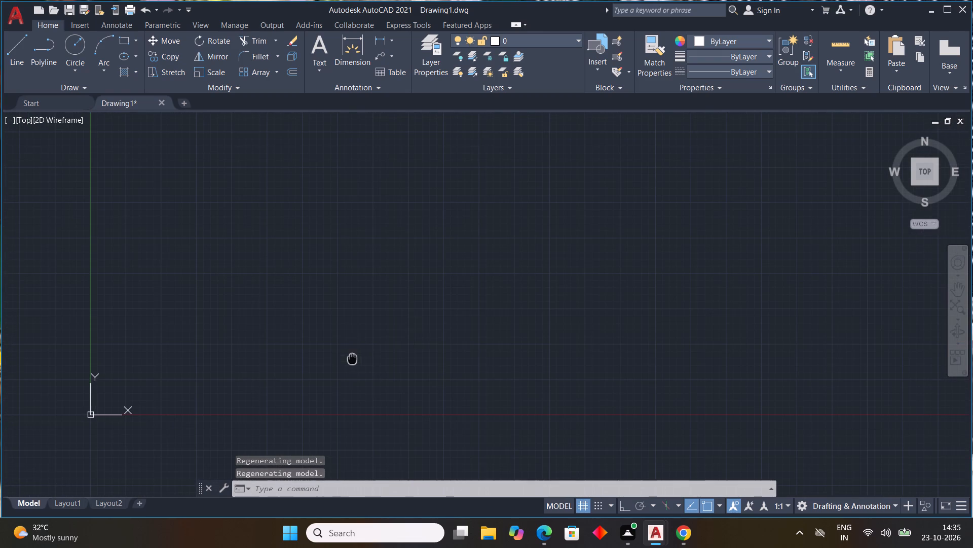
Configure the drawing units to Engineering length type with 0'-0.0" precision and an insertion scale in inches.
text(UN)
key(space)
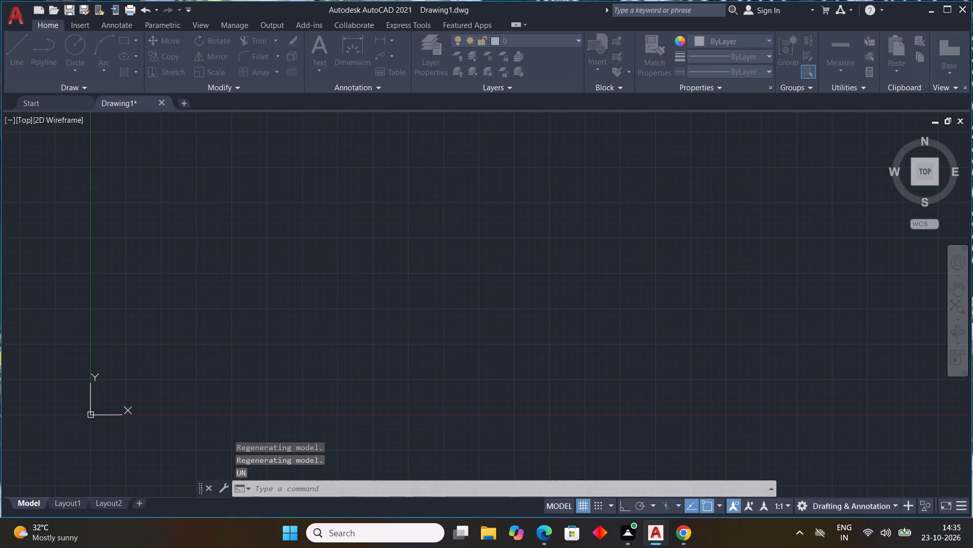
click(411, 174)
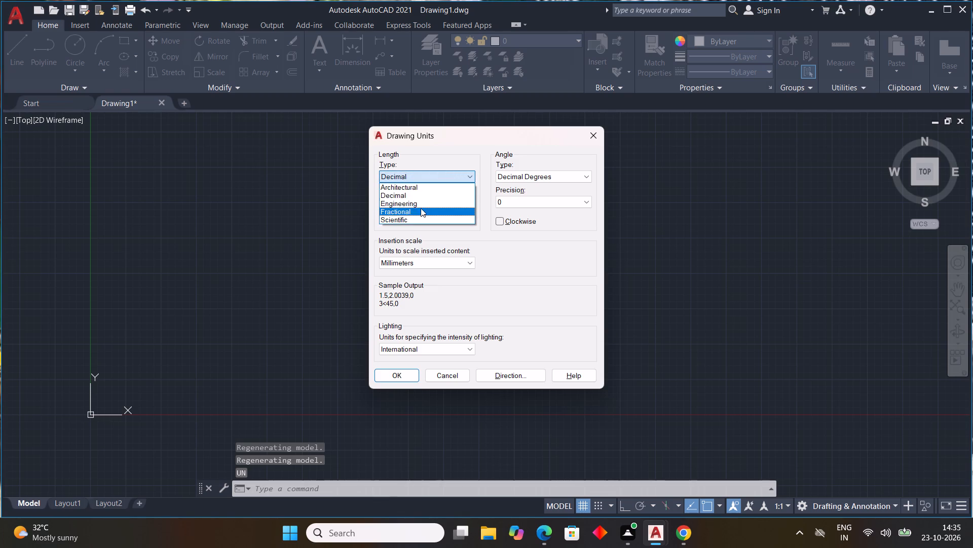
click(420, 202)
click(420, 205)
click(420, 218)
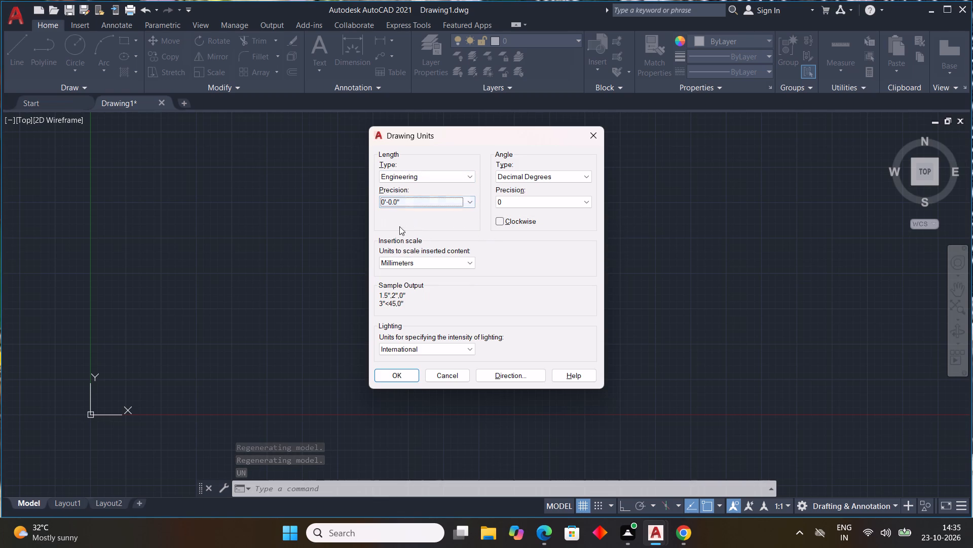
click(406, 266)
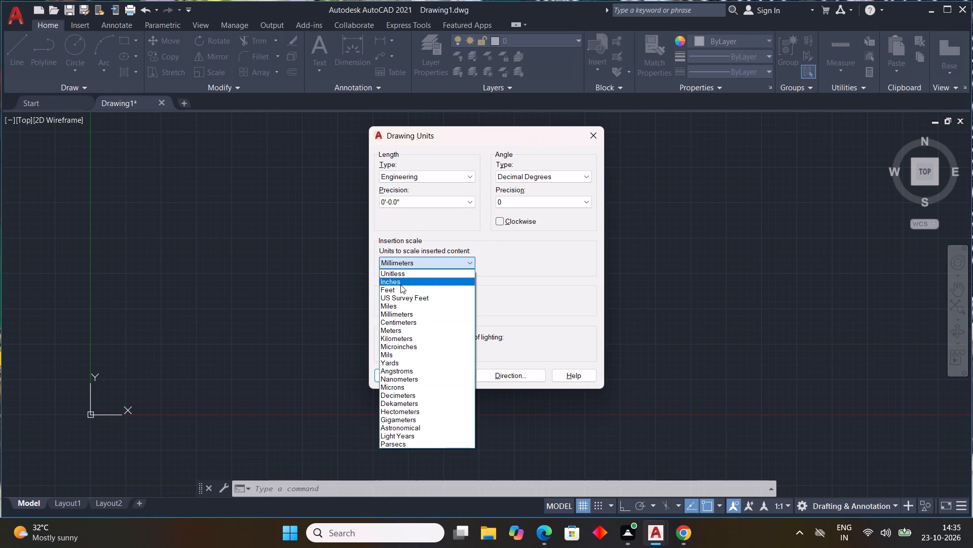
click(400, 285)
click(389, 371)
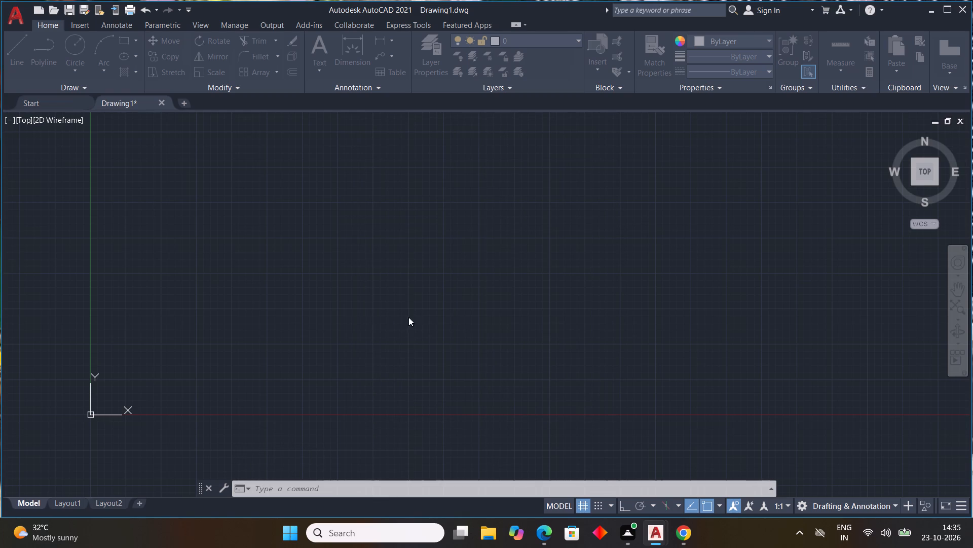
Modify the ISO-25 dimension style's primary units to Engineering format, 0'-0.0" precision and a 9" round-off.
key(d)
key(space)
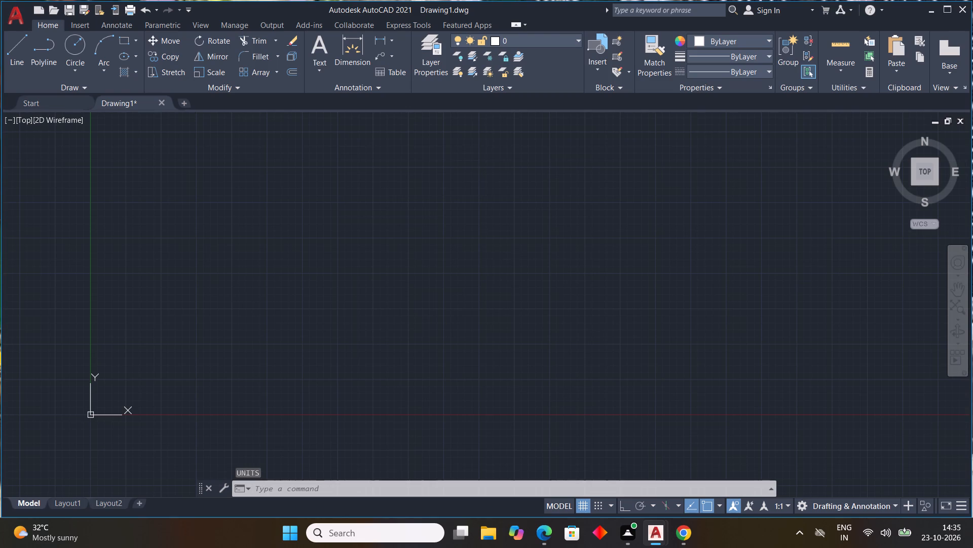
click(625, 234)
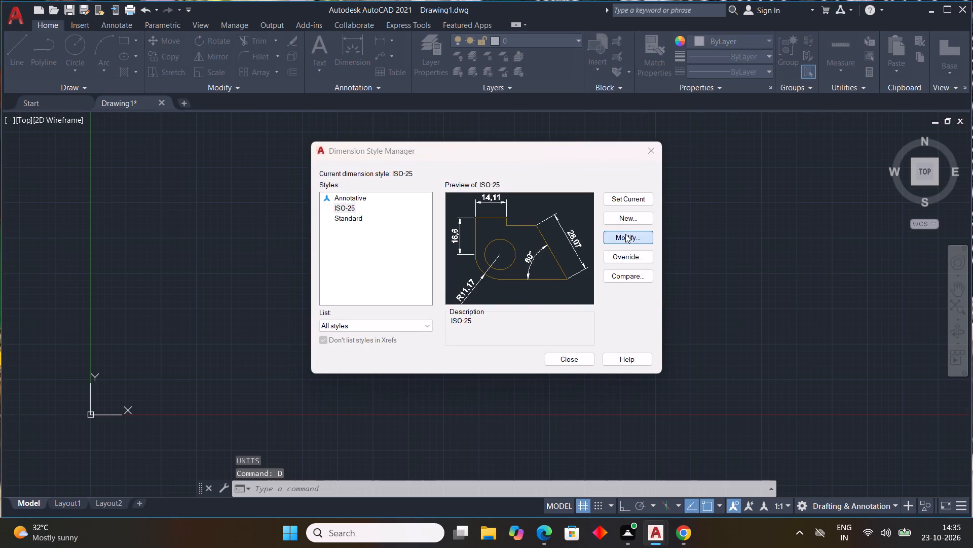
double_click(625, 234)
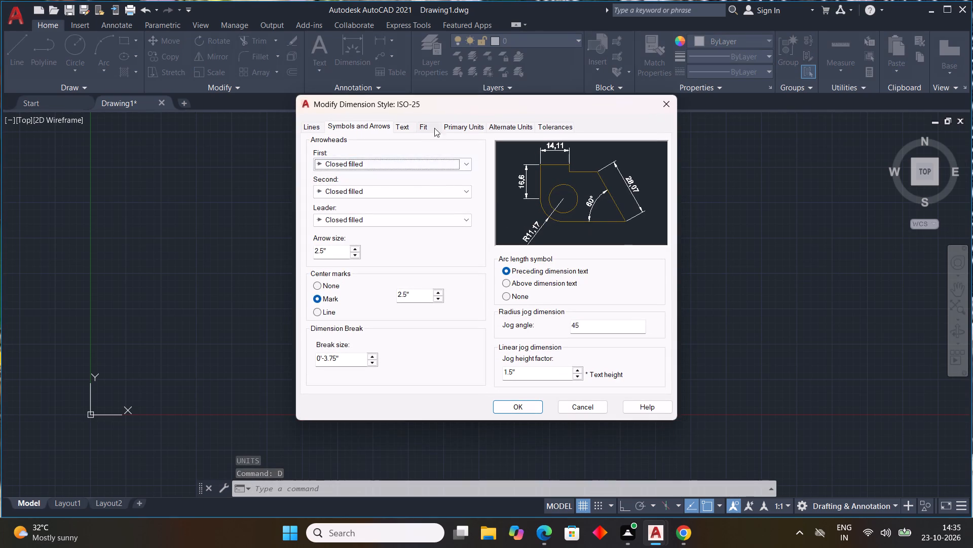
click(461, 129)
click(427, 152)
click(421, 176)
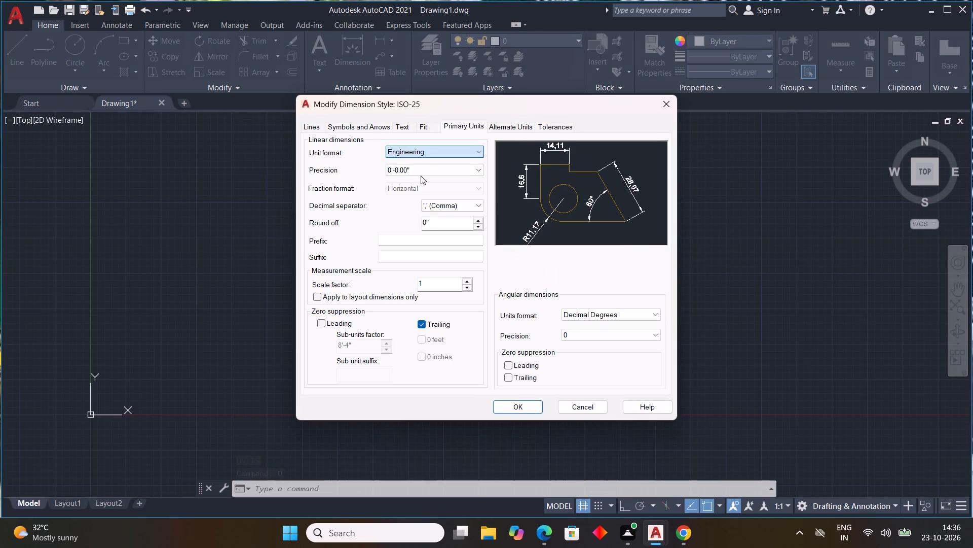
click(420, 179)
click(419, 170)
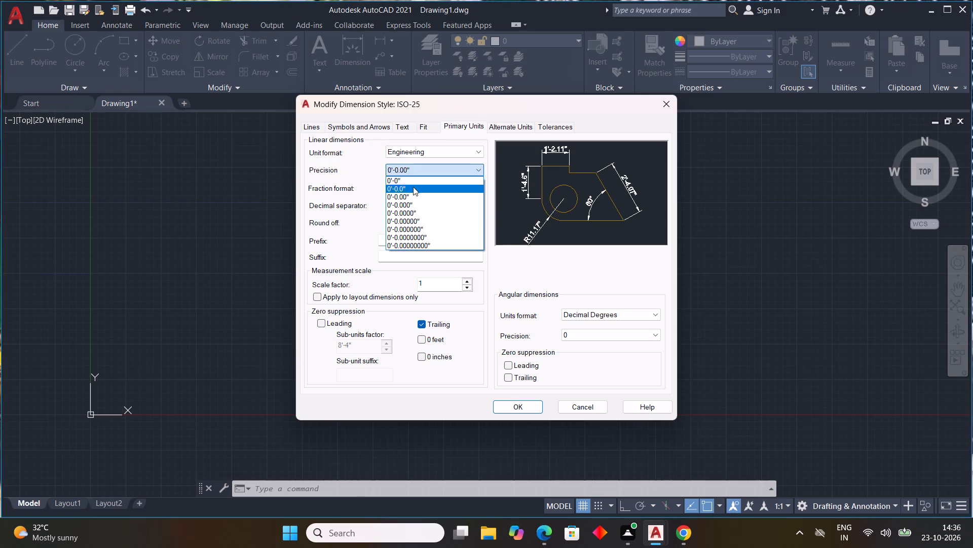
click(413, 187)
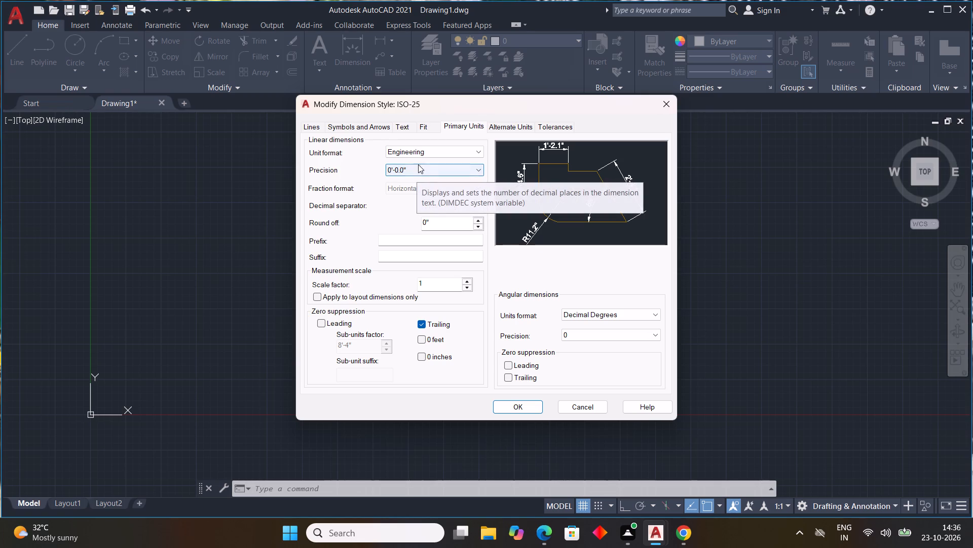
drag(446, 222, 349, 224)
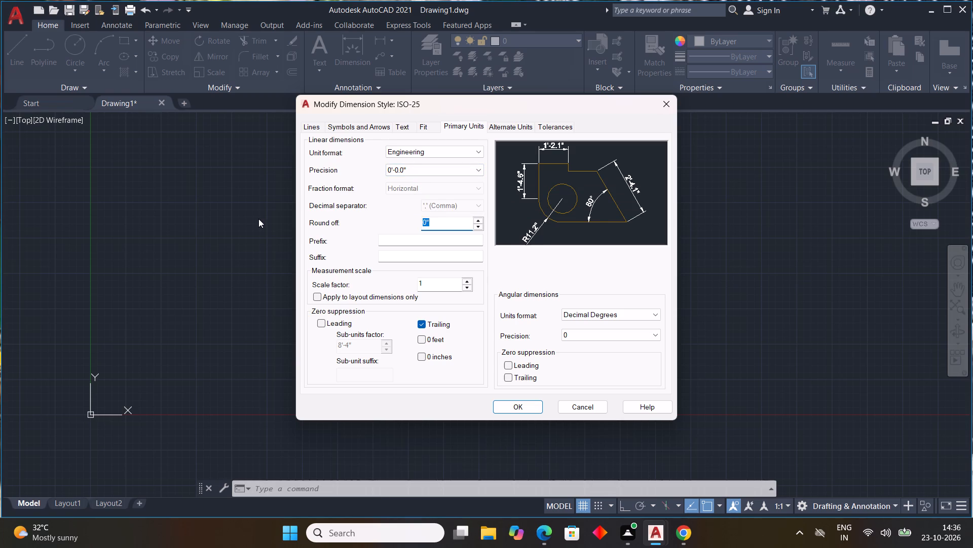
text(9")
key(Return)
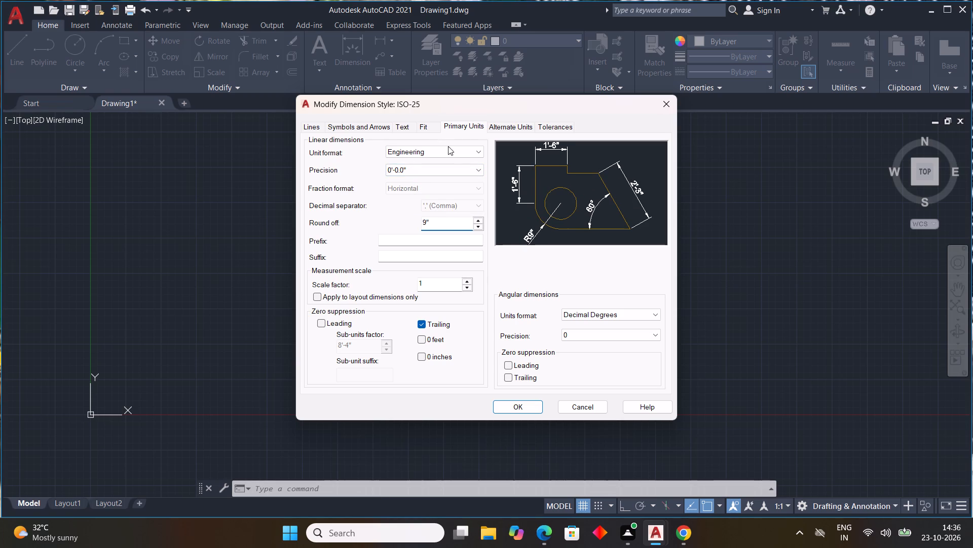
Set the ISO-25 dimension style's text height and arrow size both to 9" and accept the style changes.
click(404, 127)
drag(461, 218, 396, 210)
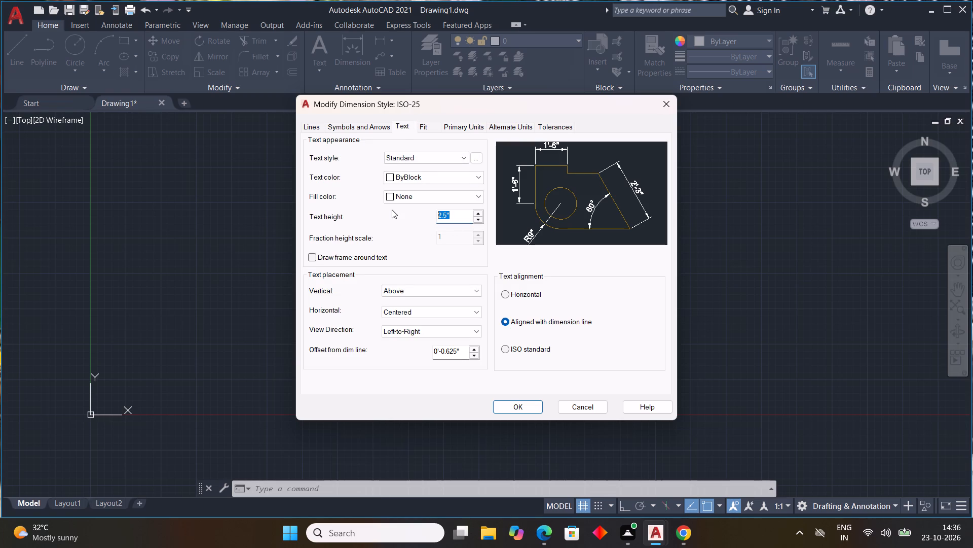
text(9")
key(Return)
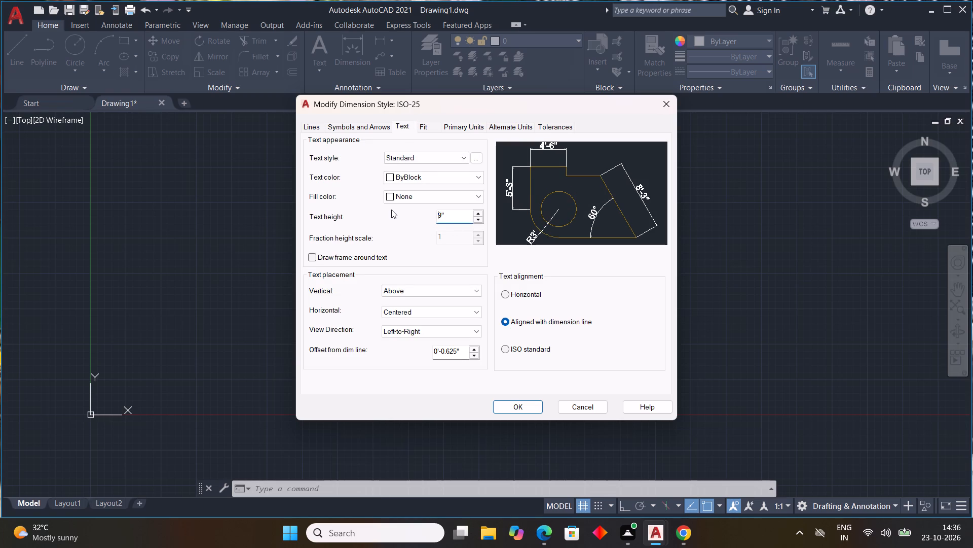
click(382, 128)
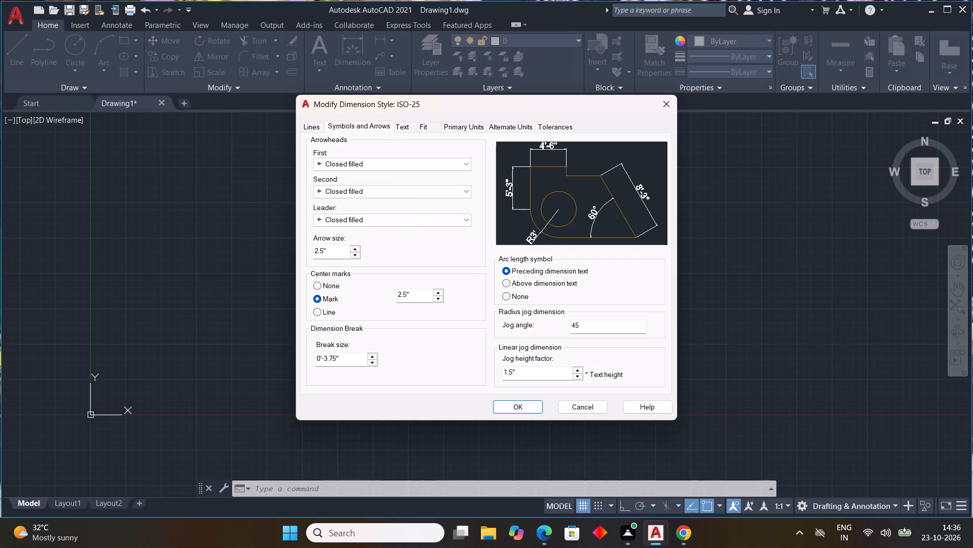
drag(329, 250, 240, 245)
text(9")
key(Return)
double_click(513, 408)
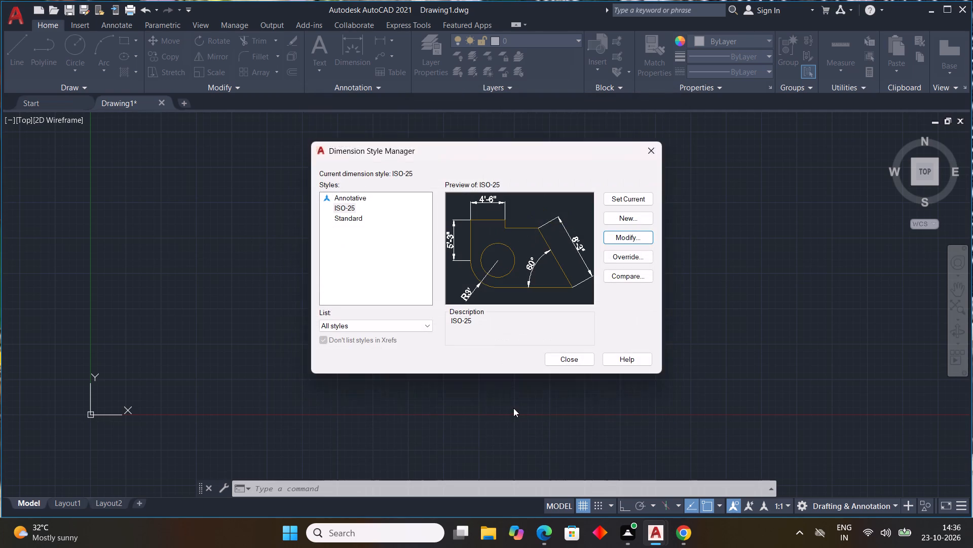
Make ISO-25 the current dimension style and close the style manager.
triple_click(621, 200)
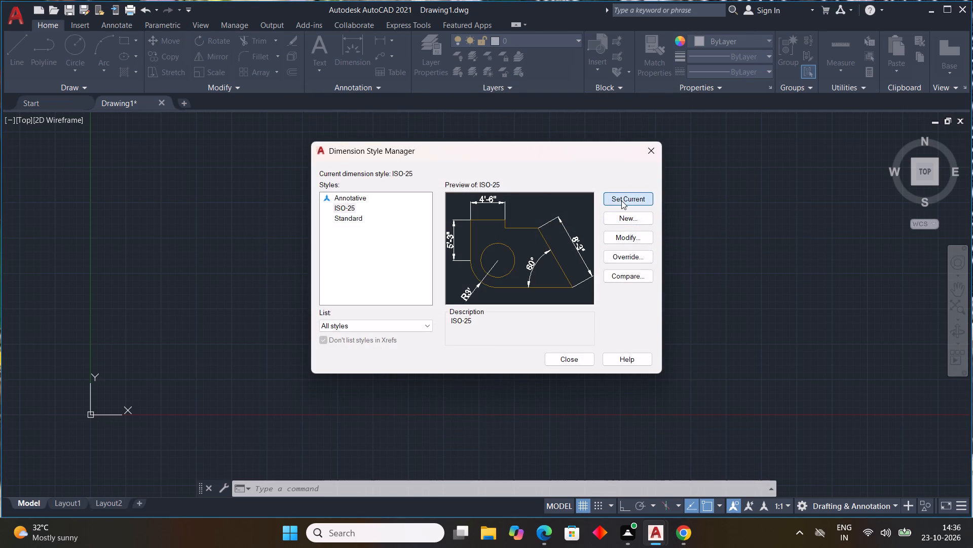
triple_click(621, 200)
click(577, 369)
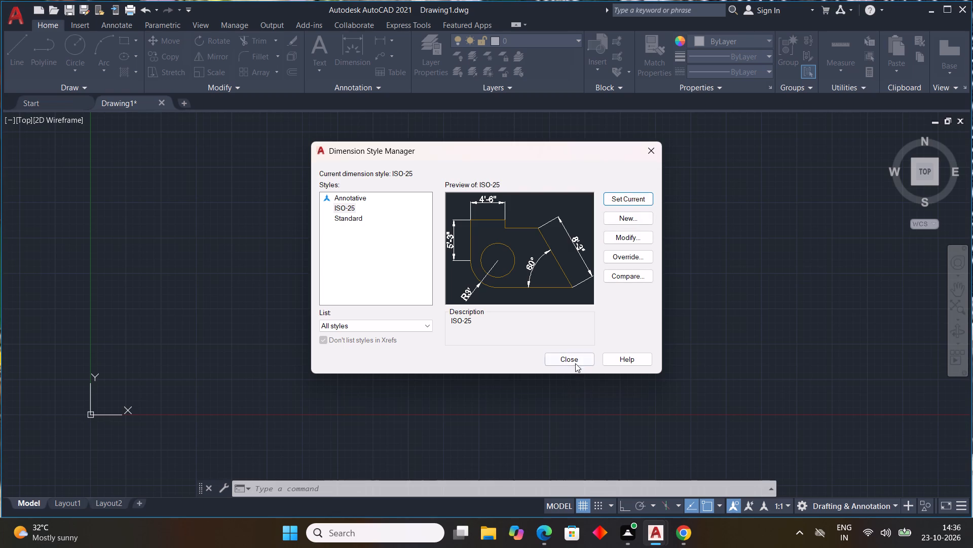
click(573, 361)
Draw a horizontal line 39'6" long to the east from a freely picked start point, with Ortho on.
scroll(322, 267, down, 5)
middle_drag(510, 238, 465, 256)
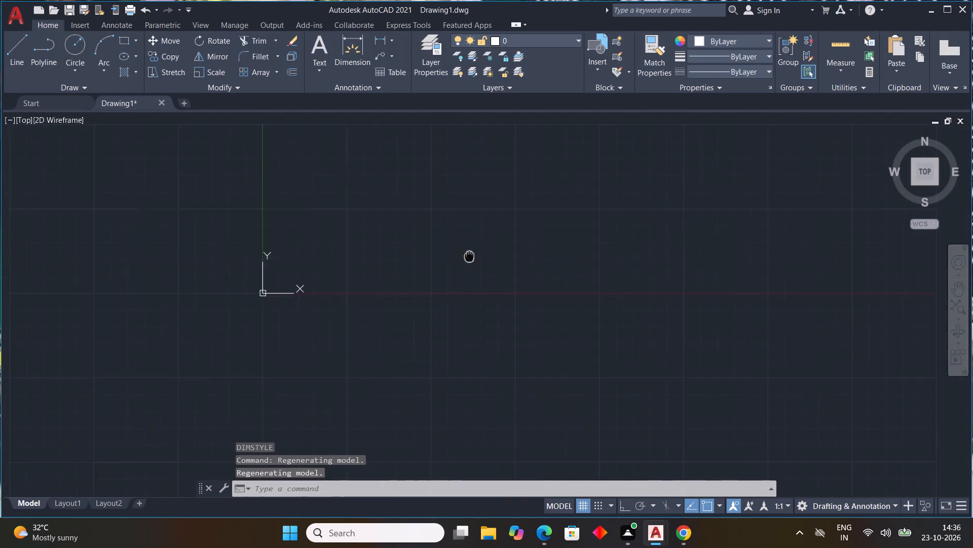
middle_drag(465, 256, 36, 373)
middle_click(32, 374)
middle_drag(511, 175, 406, 284)
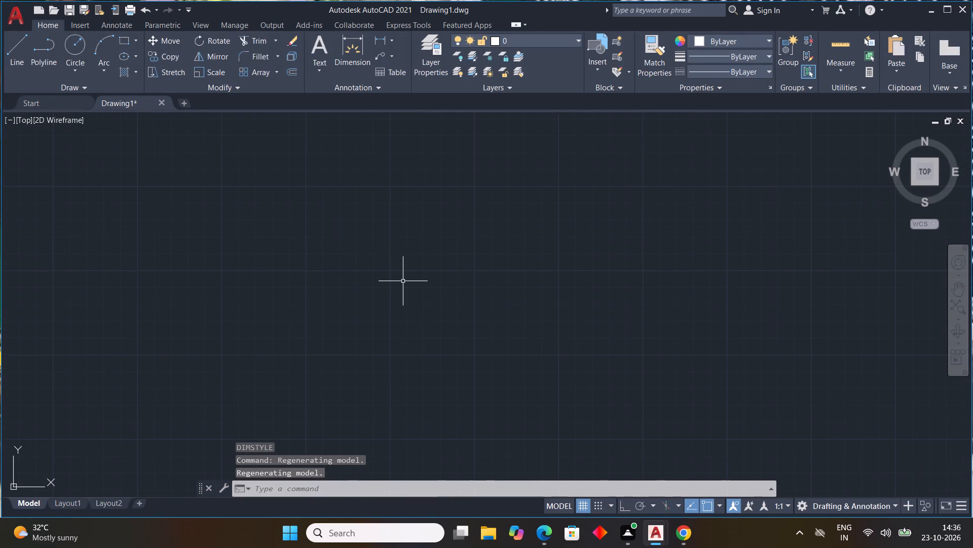
text(L)
key(space)
drag(188, 282, 208, 281)
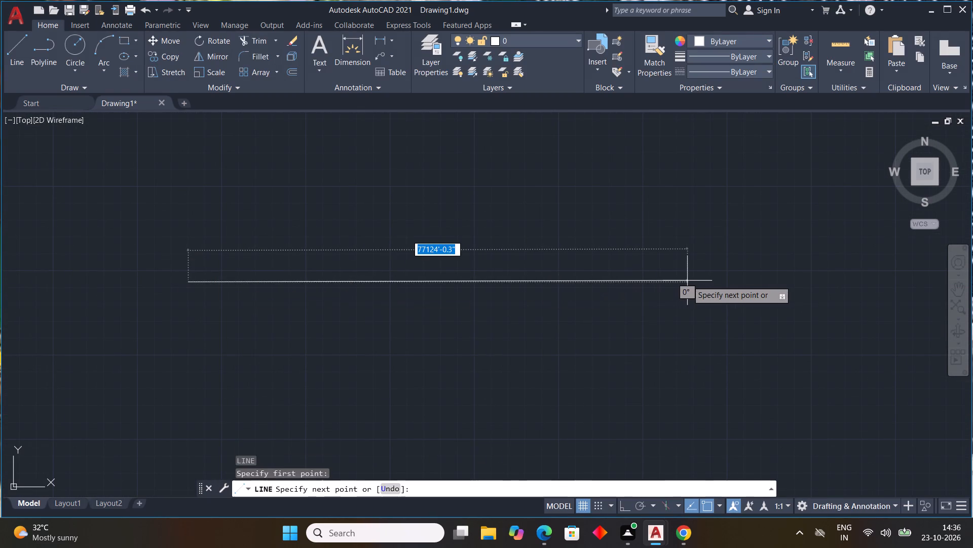
key(F8)
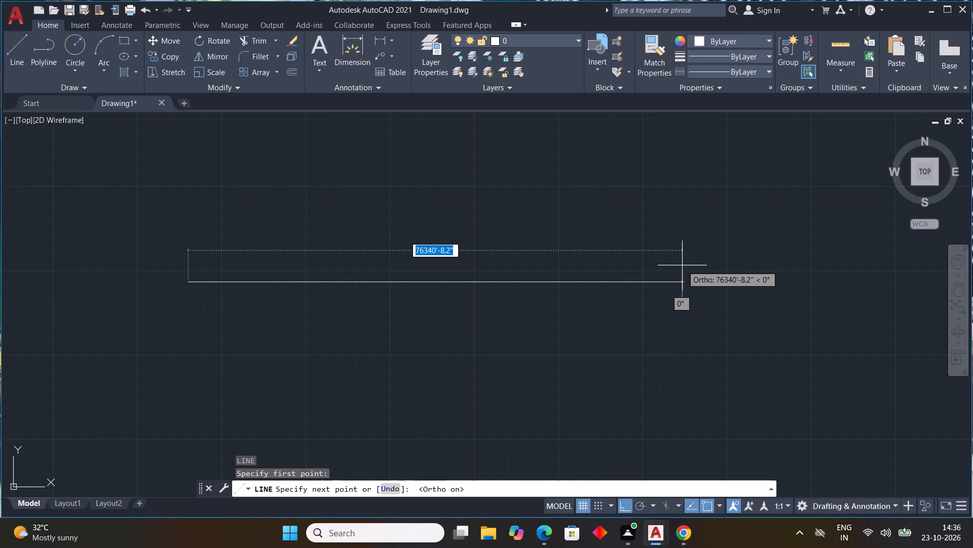
text(39')
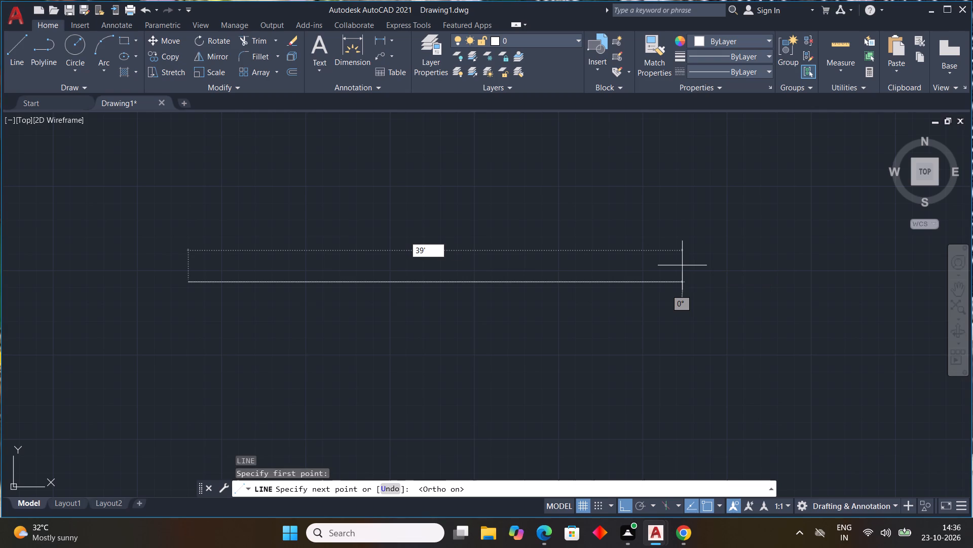
text(6")
key(Return)
Draw the outline's east side 44'6" long straight north from the end of the first line.
scroll(231, 229, up, 2)
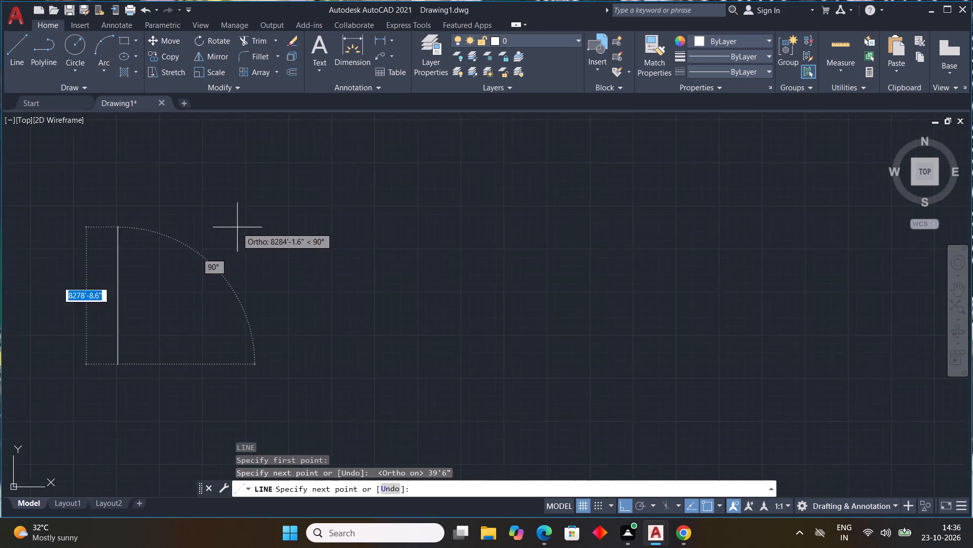
middle_drag(244, 228, 425, 222)
scroll(308, 366, up, 4)
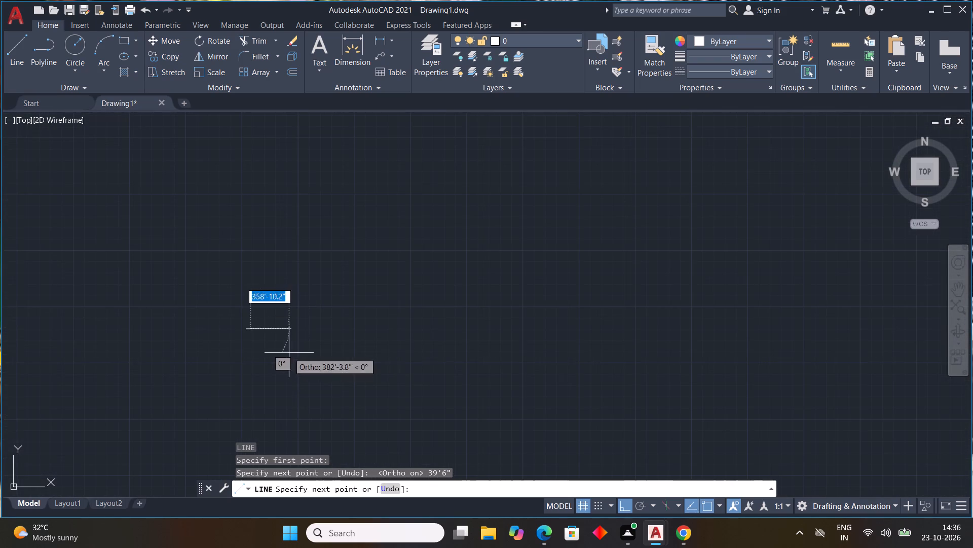
scroll(246, 332, up, 7)
middle_drag(251, 331, 452, 477)
middle_click(453, 478)
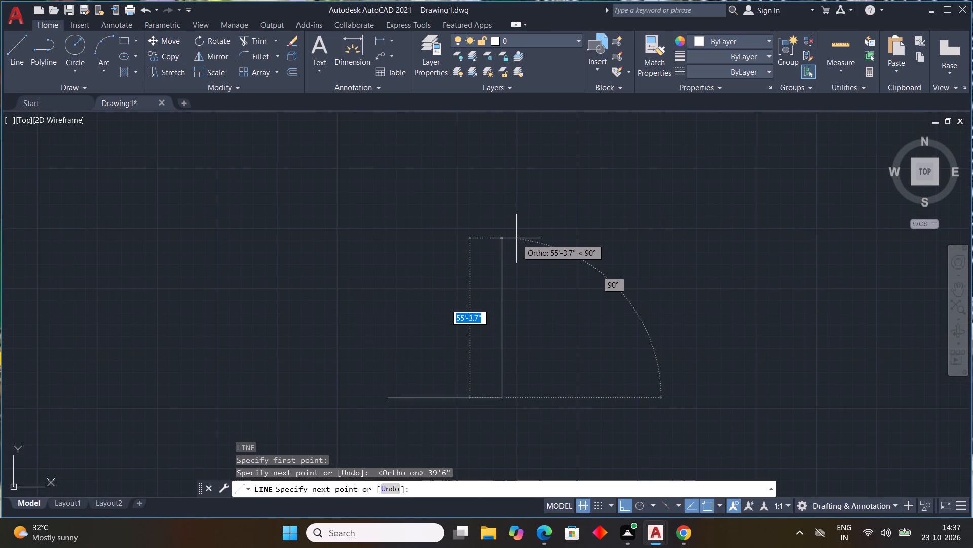
text(44')
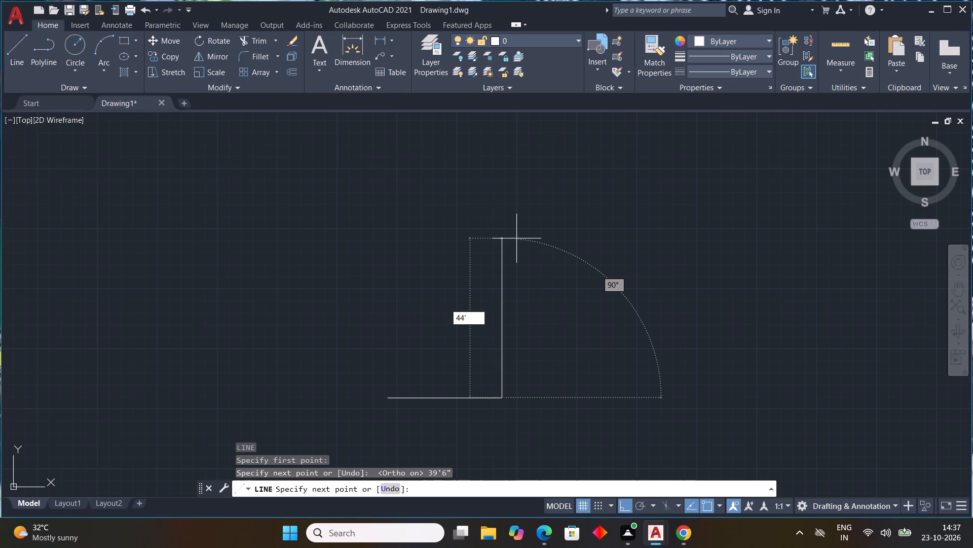
key(6)
key(shift+quotedbl)
key(Return)
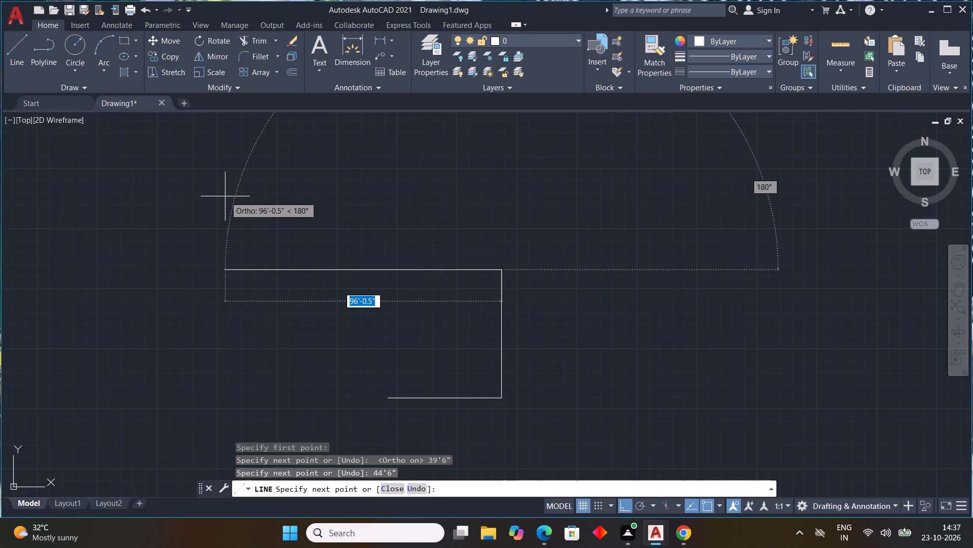
Draw the 39'6" north side toward the west, close the outline down at its start point and end the Line command.
text(39')
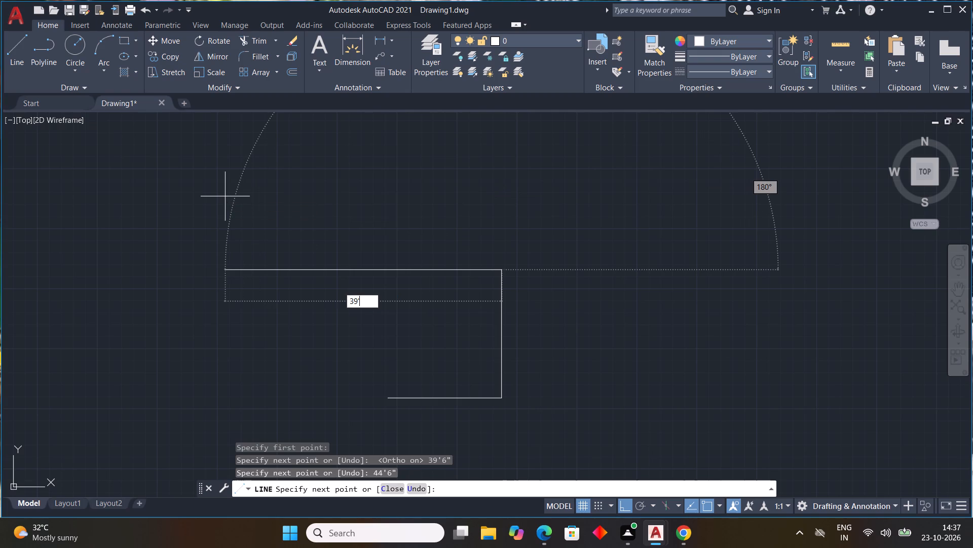
text(6")
key(Return)
scroll(424, 447, up, 1)
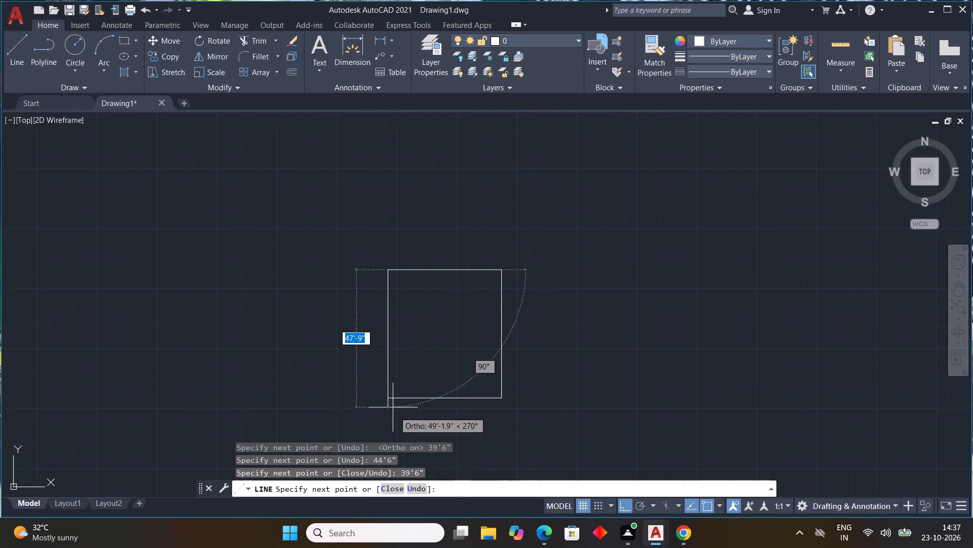
scroll(381, 378, up, 1)
click(389, 402)
key(Escape)
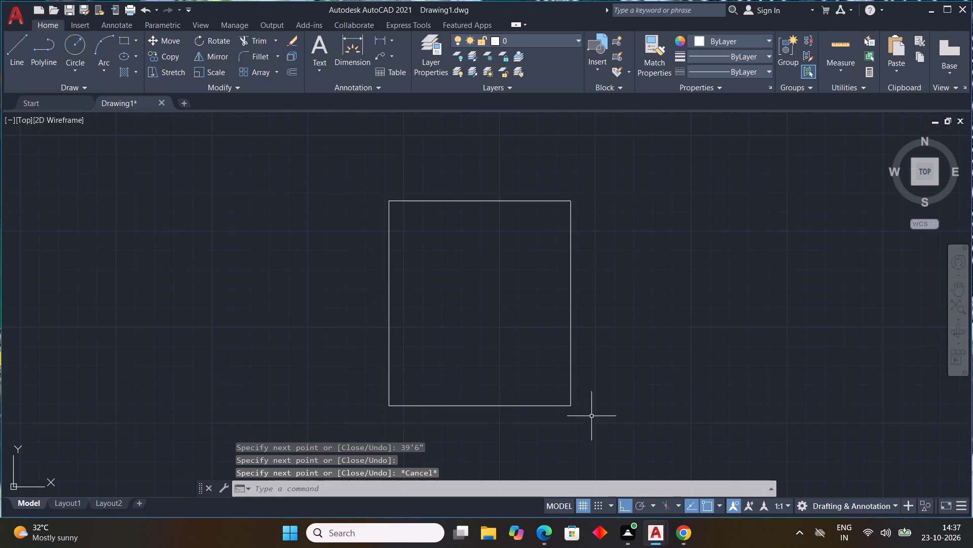
Offset the outline's north and west lines 9" inward.
middle_drag(483, 347, 367, 364)
middle_click(367, 364)
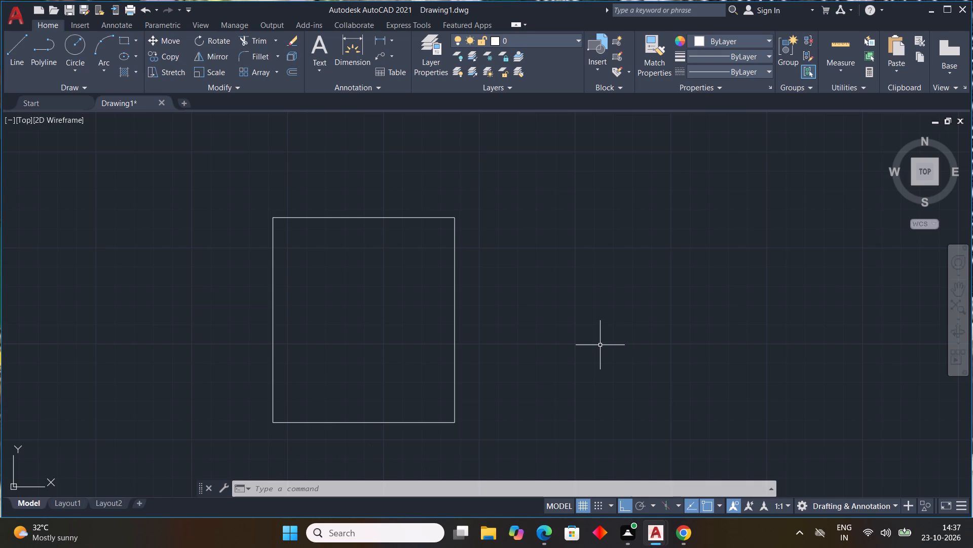
text(OFF)
key(space)
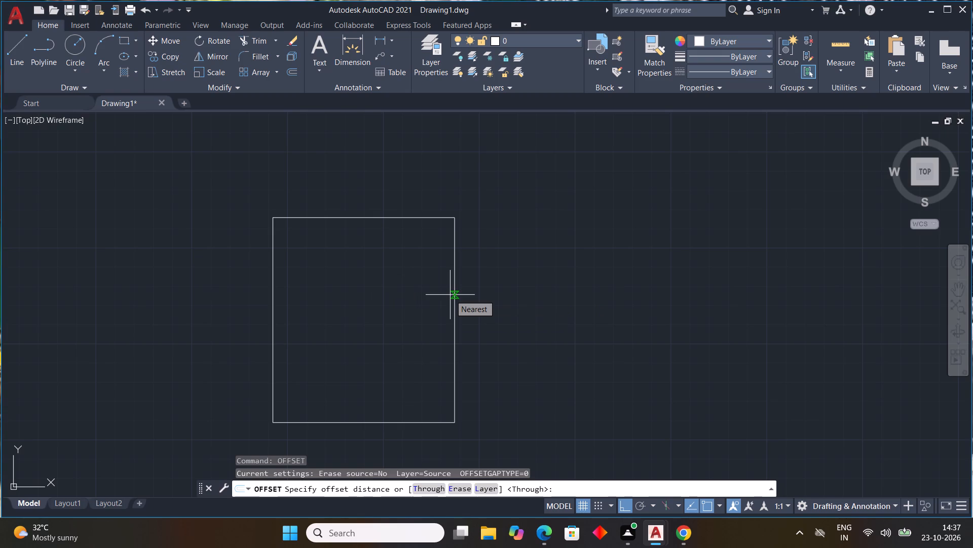
key(9)
key(shift+quotedbl)
key(Return)
scroll(450, 295, up, 1)
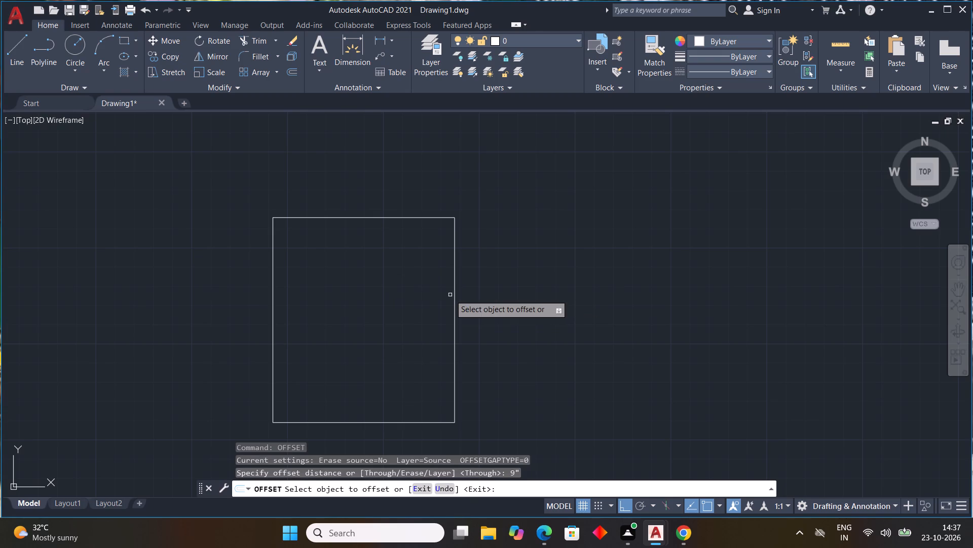
scroll(450, 295, up, 1)
scroll(430, 159, down, 3)
click(402, 158)
click(401, 181)
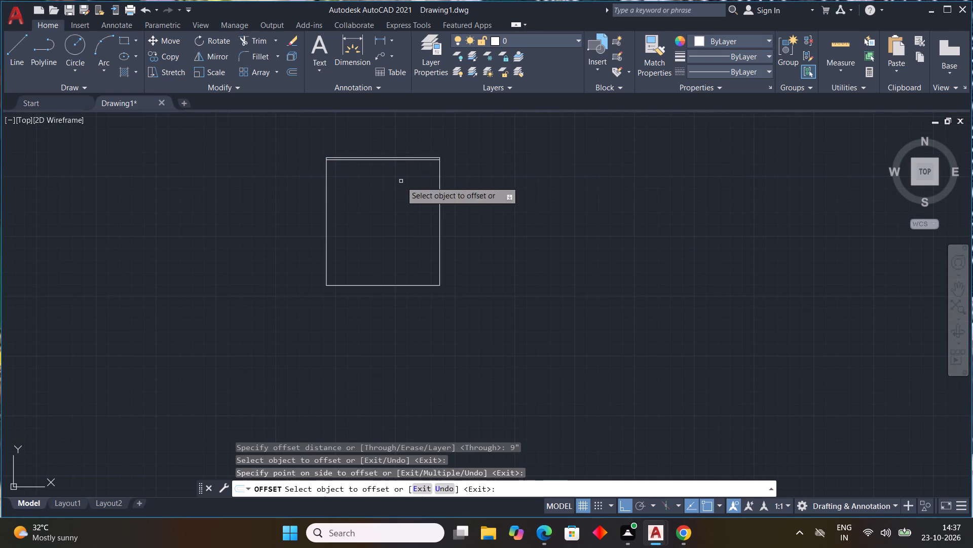
click(327, 179)
click(354, 185)
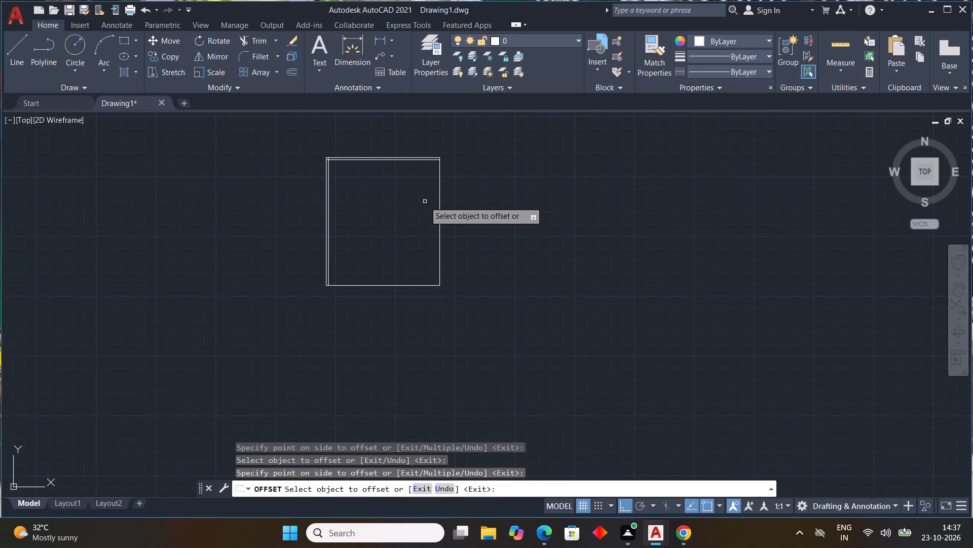
Offset the outline's east and south lines 9" inward and end the Offset command.
click(440, 206)
click(424, 208)
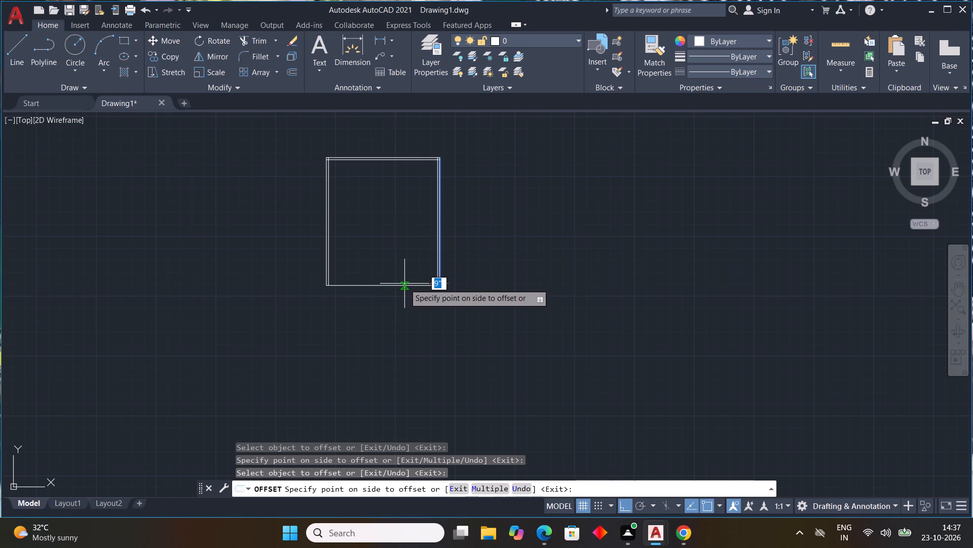
key(Escape)
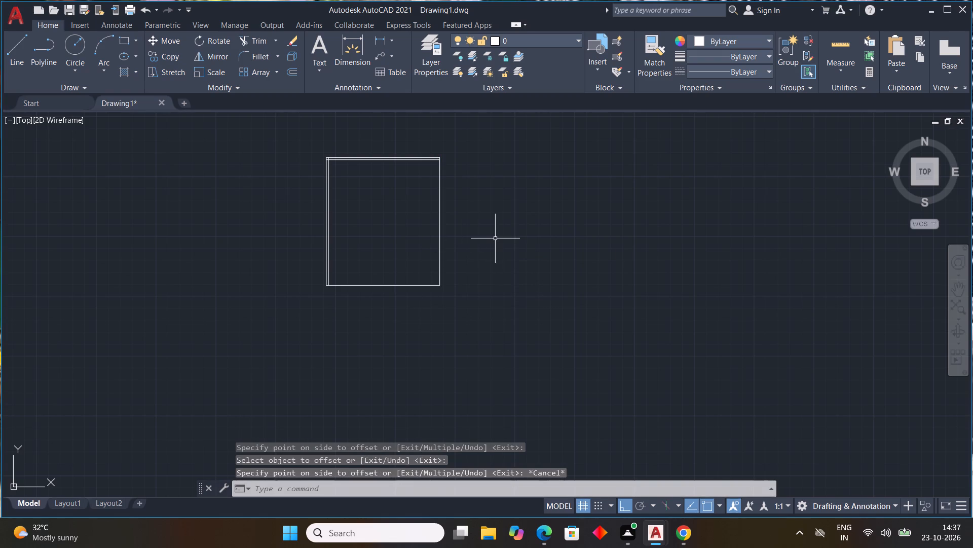
key(space)
key(space)
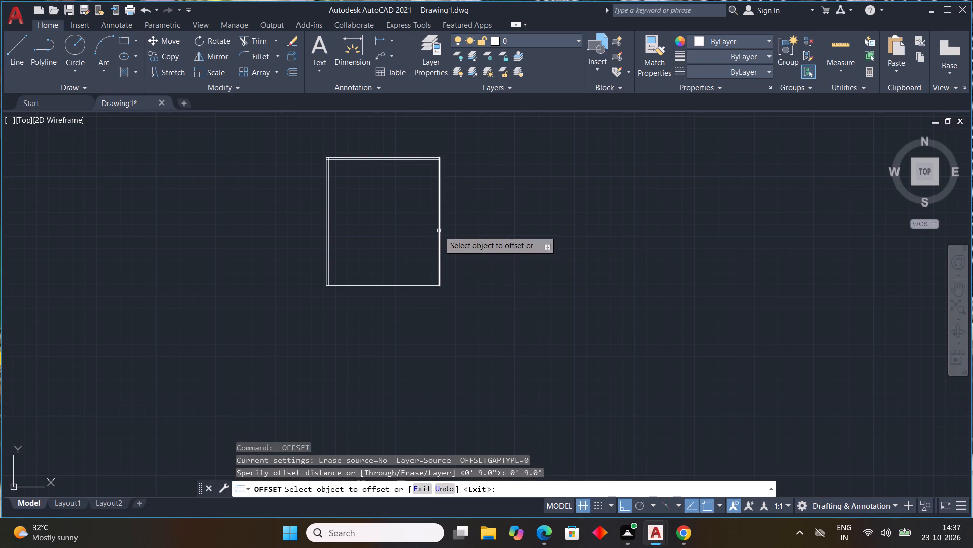
click(439, 231)
click(422, 225)
click(408, 285)
click(403, 261)
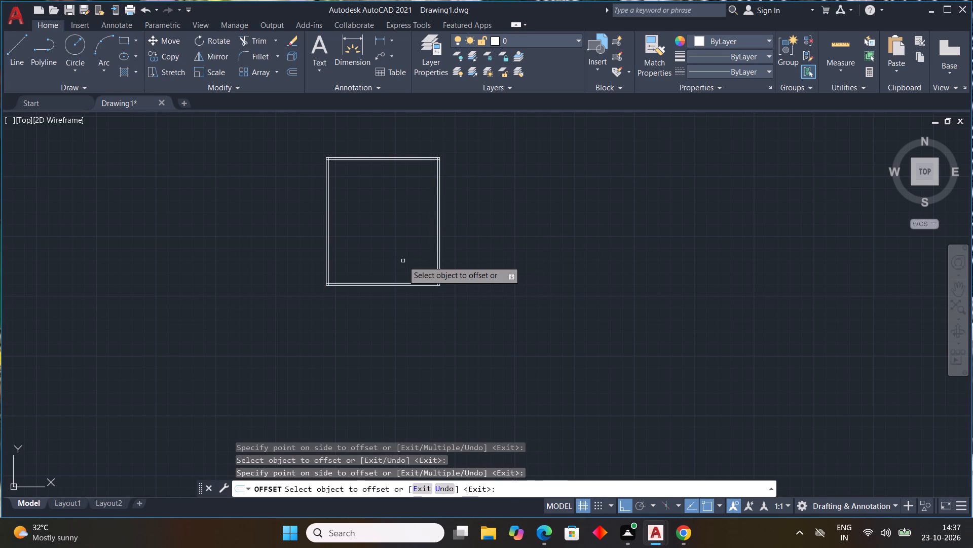
scroll(386, 176, up, 4)
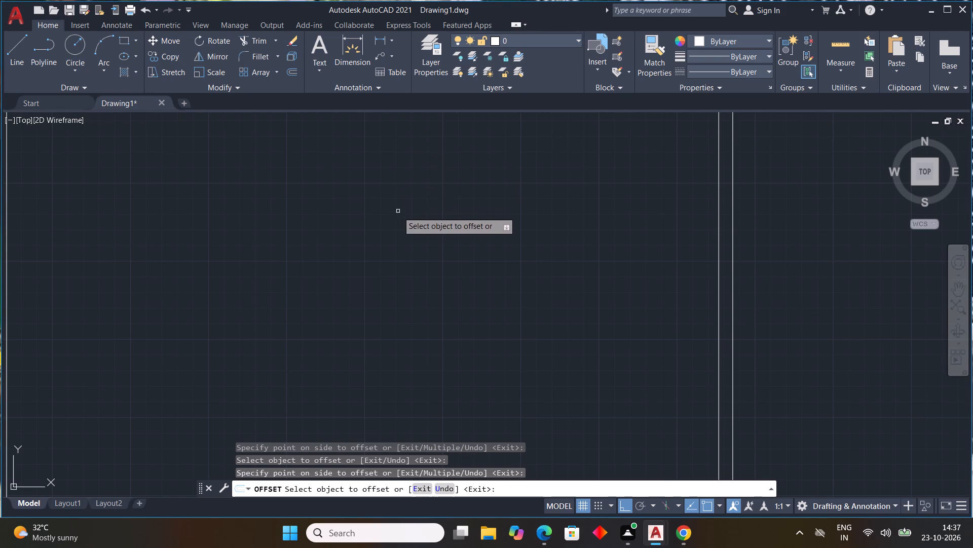
scroll(403, 212, down, 3)
key(Escape)
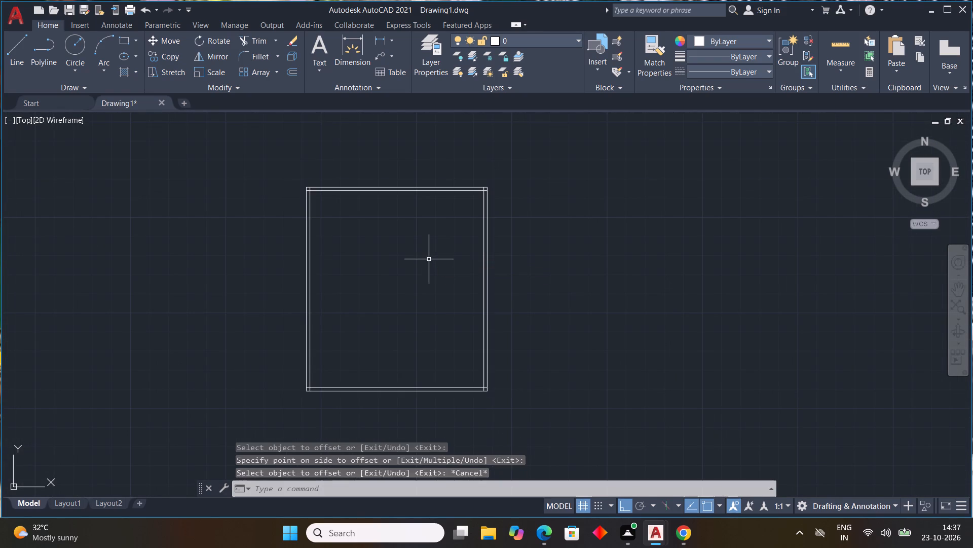
key(Escape)
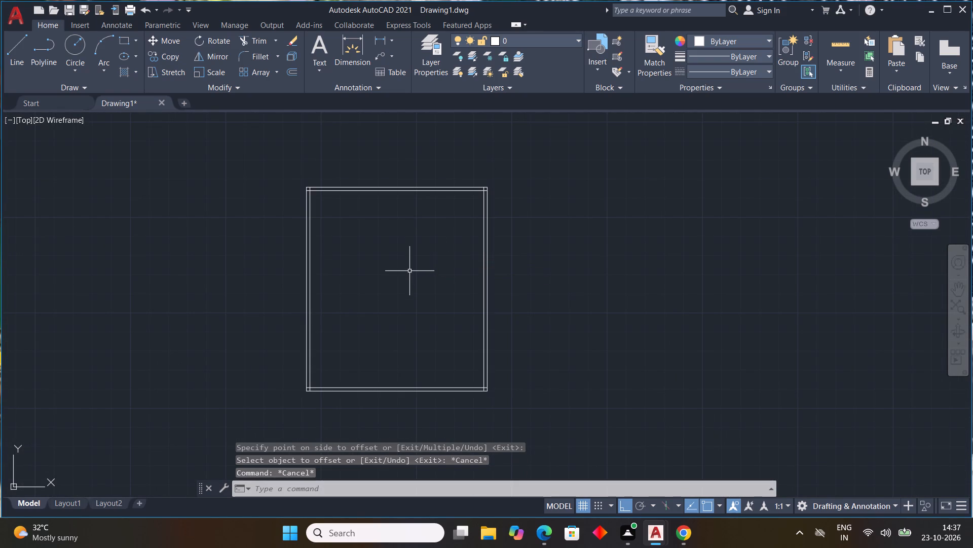
Trim the overlapping ends of the inner wall lines at the northwest and northeast corners.
key(t)
key(r)
key(space)
scroll(279, 192, up, 3)
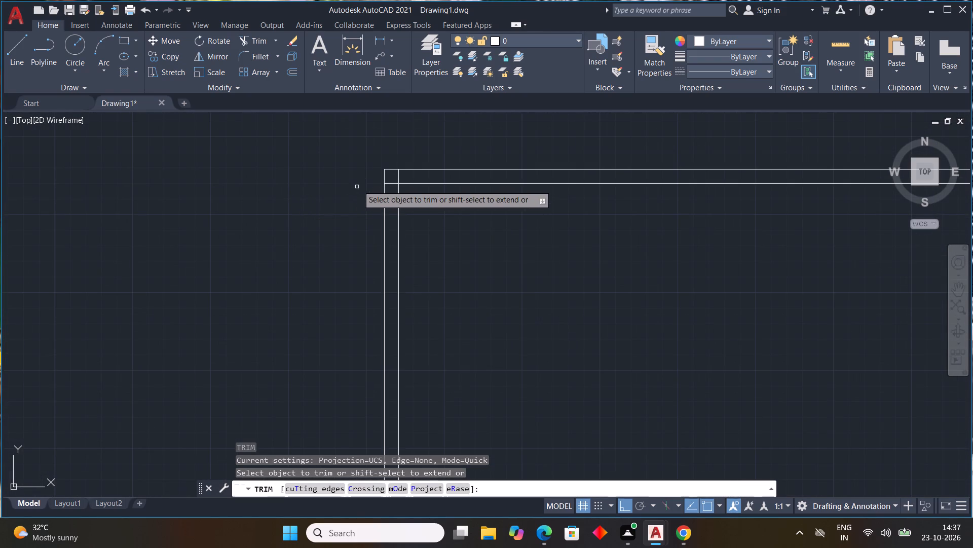
scroll(392, 186, up, 1)
drag(395, 194, 395, 186)
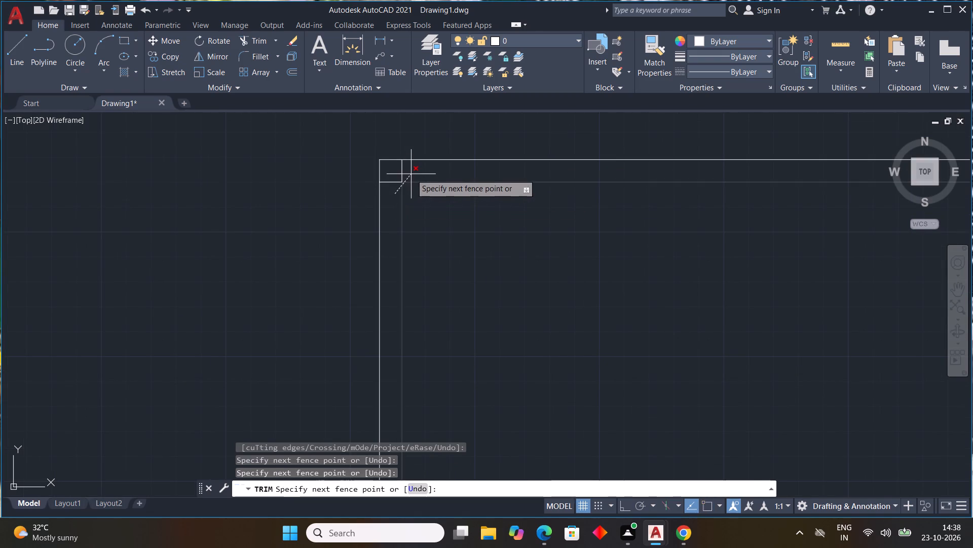
click(393, 175)
drag(399, 173, 415, 172)
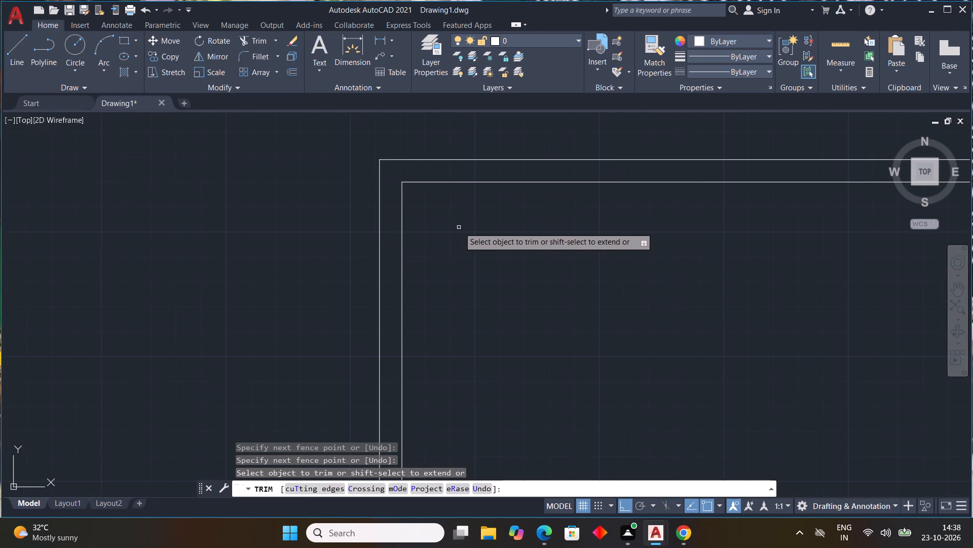
scroll(463, 227, down, 3)
scroll(631, 264, down, 2)
scroll(672, 250, up, 4)
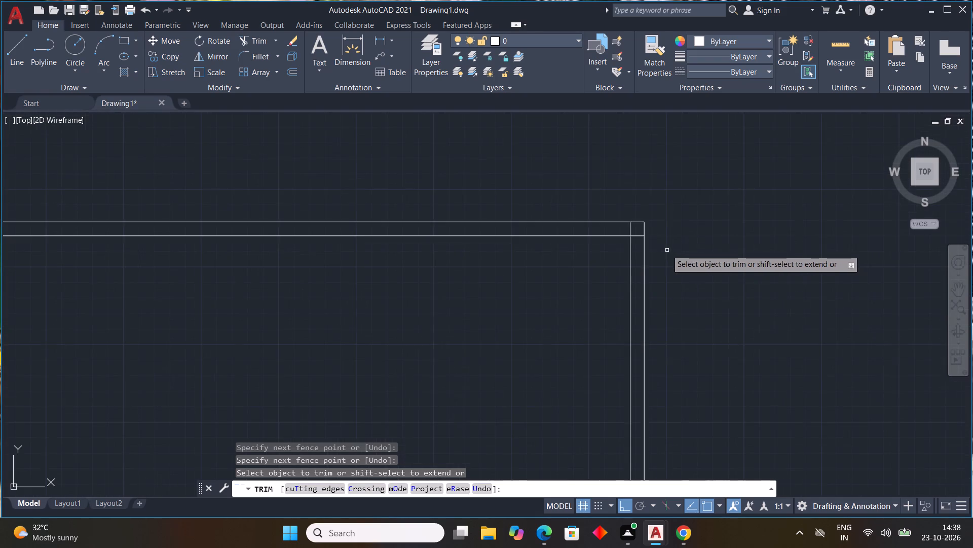
scroll(642, 244, up, 3)
drag(629, 224, 582, 177)
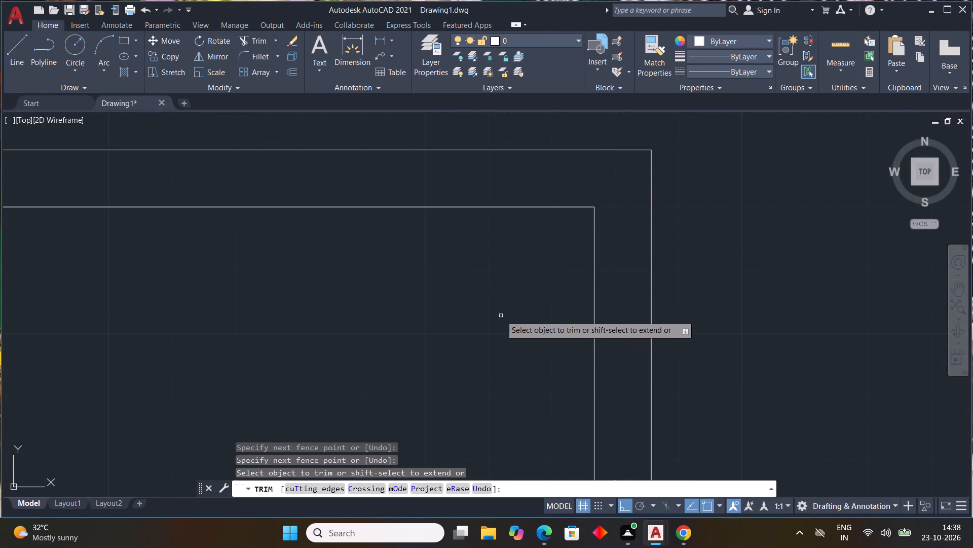
Trim the overlapping ends of the inner wall lines at the southeast and southwest corners and end the Trim command.
scroll(420, 316, down, 5)
middle_drag(480, 430, 540, 170)
scroll(533, 391, up, 1)
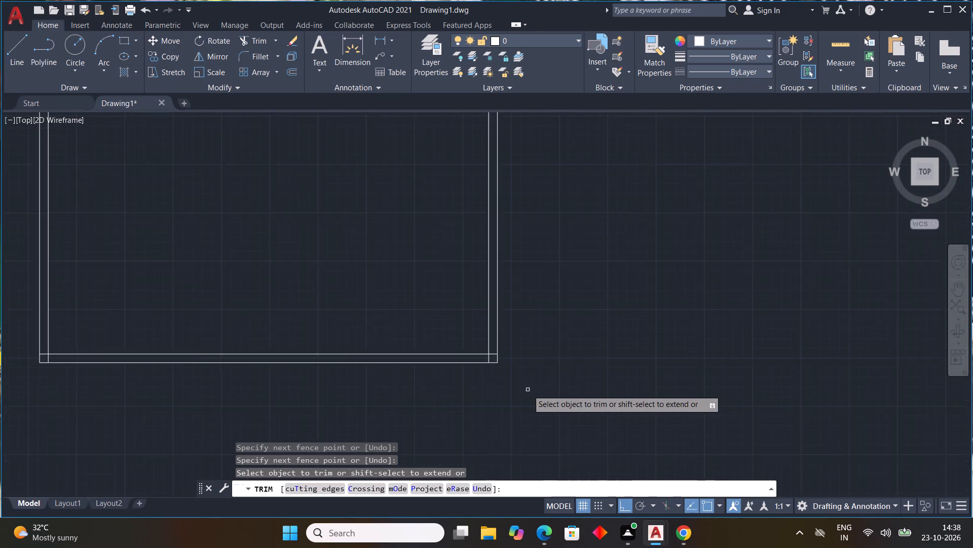
scroll(526, 388, up, 1)
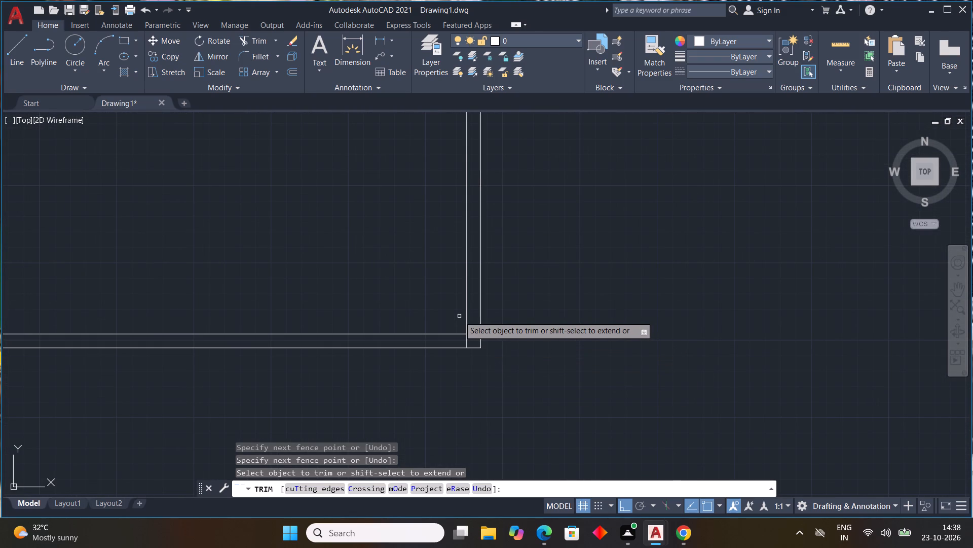
scroll(475, 346, up, 3)
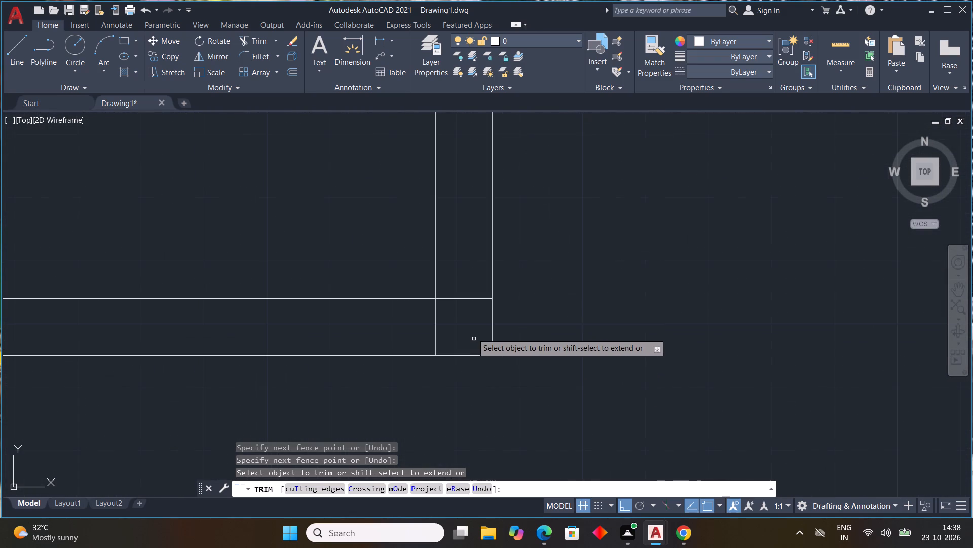
drag(471, 289, 420, 327)
scroll(649, 370, down, 4)
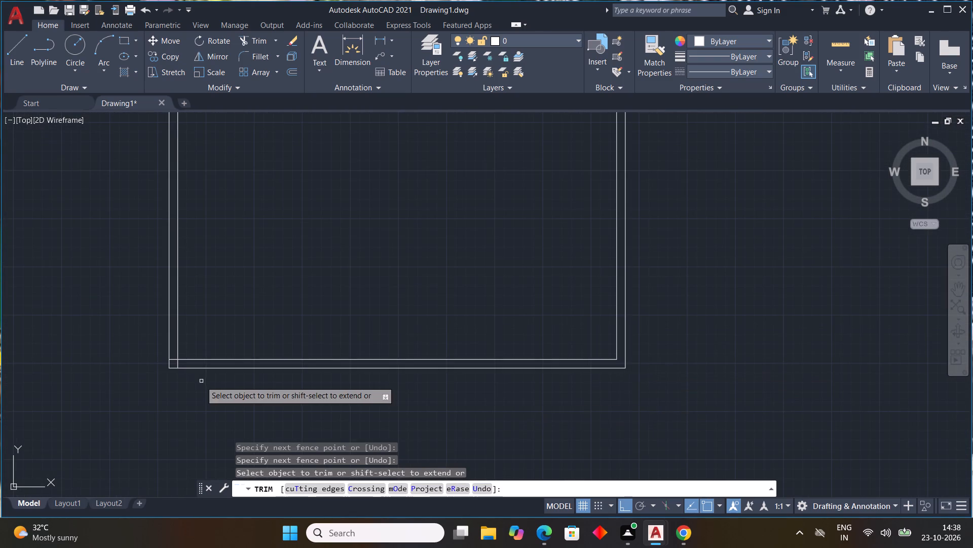
scroll(168, 373, up, 3)
drag(178, 338, 197, 353)
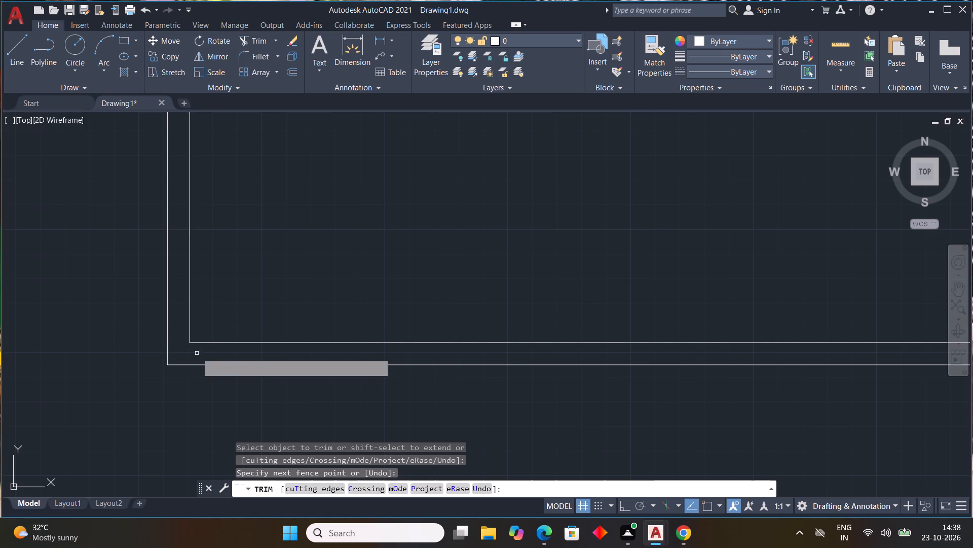
key(Escape)
key(Escape)
key(Escape)
key(Escape)
key(Escape)
key(Escape)
key(Escape)
key(Escape)
key(Escape)
key(Escape)
key(Escape)
key(Escape)
key(Escape)
key(Escape)
key(Escape)
key(Escape)
key(Escape)
key(Escape)
key(Escape)
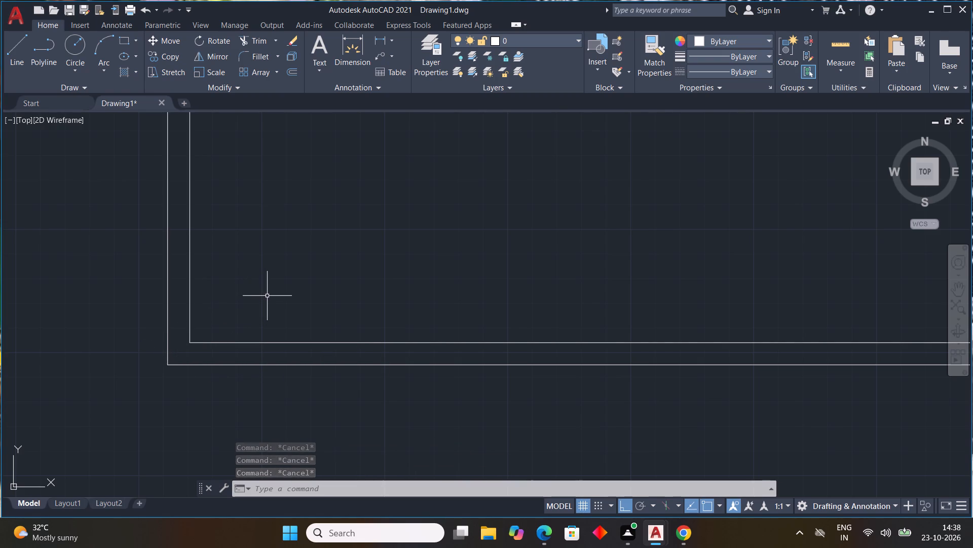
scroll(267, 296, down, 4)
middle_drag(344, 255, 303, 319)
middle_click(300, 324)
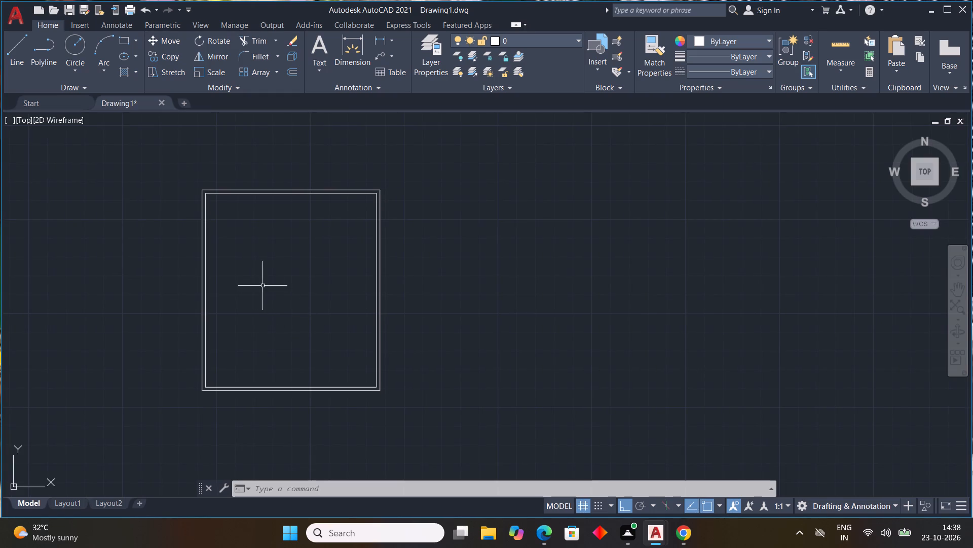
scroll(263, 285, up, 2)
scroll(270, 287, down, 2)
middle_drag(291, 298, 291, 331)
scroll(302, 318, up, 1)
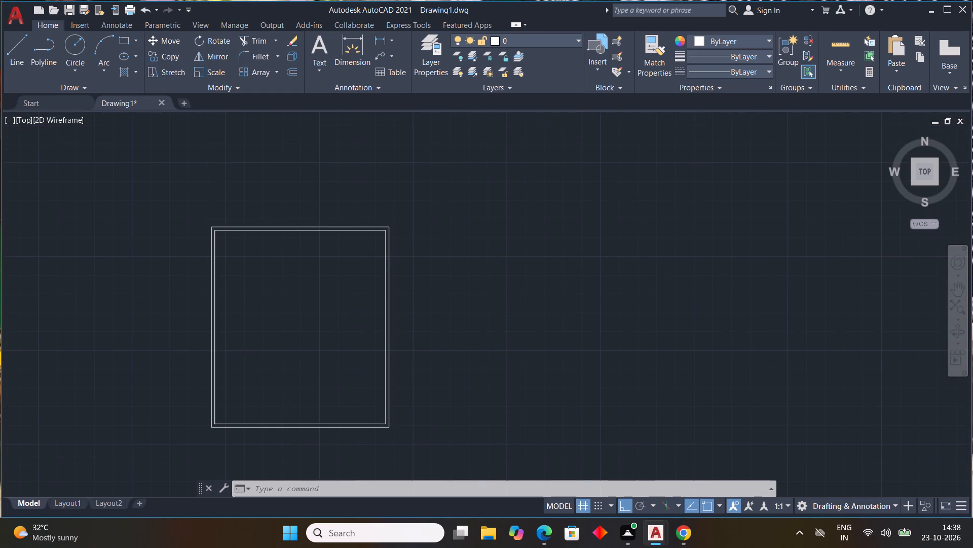
Offset the west wall's inner line 14' east into the building and end the Offset command.
text(OFF)
key(space)
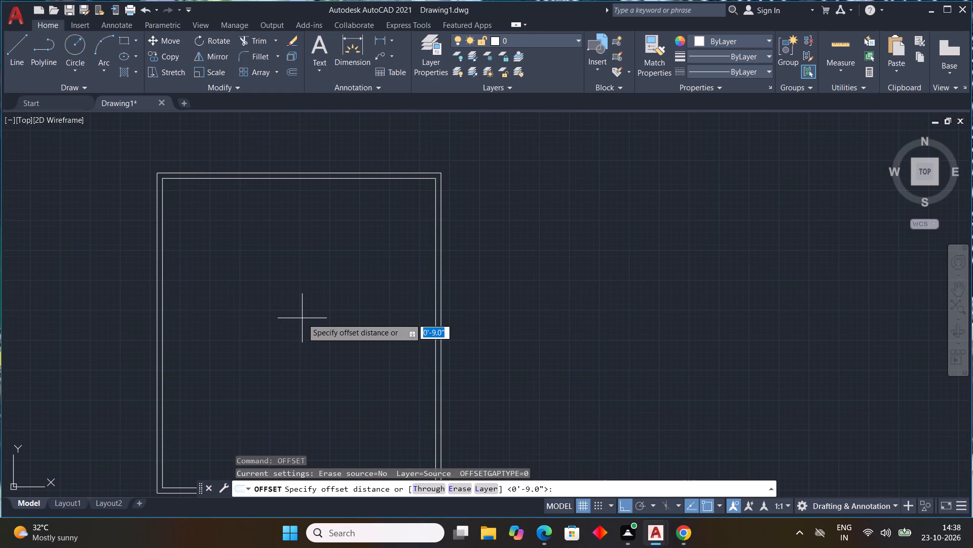
text(14)
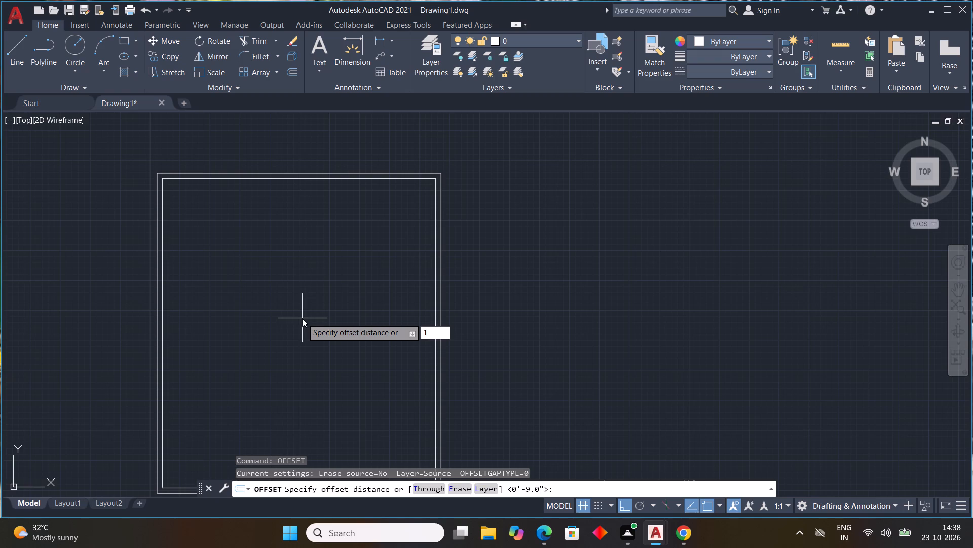
key(apostrophe)
key(Return)
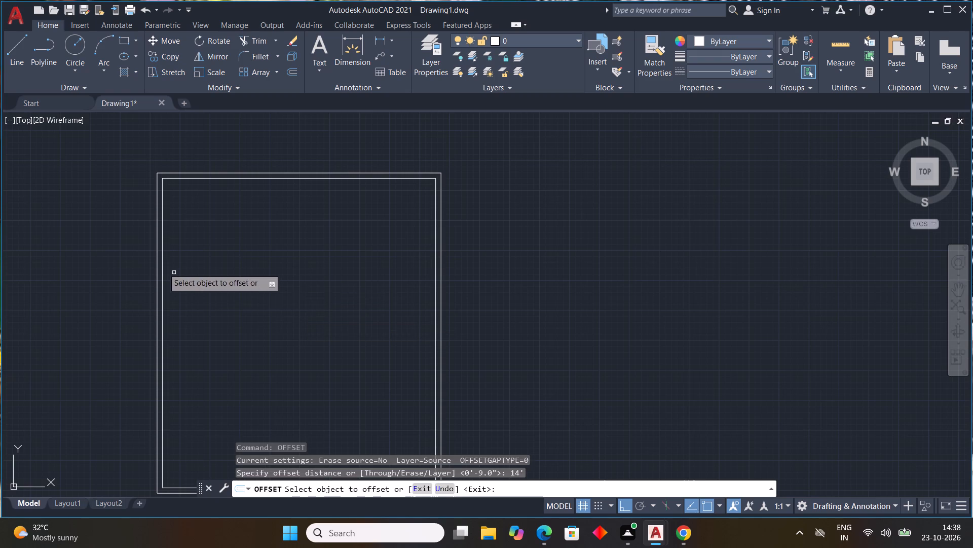
click(163, 251)
click(270, 268)
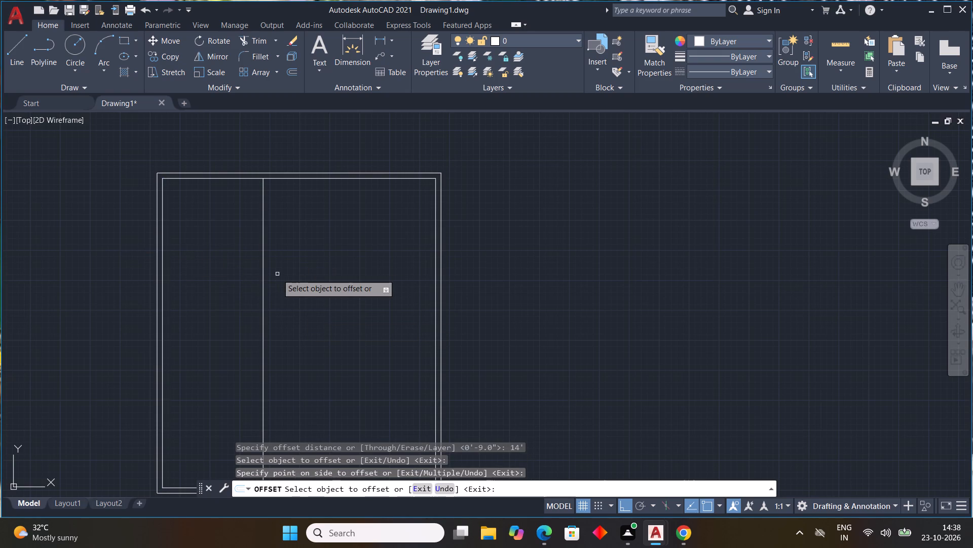
key(Escape)
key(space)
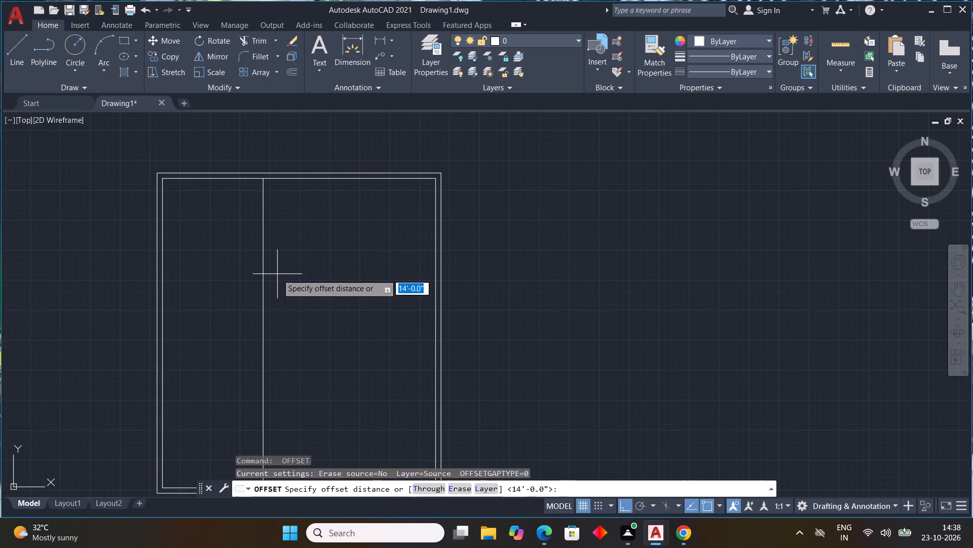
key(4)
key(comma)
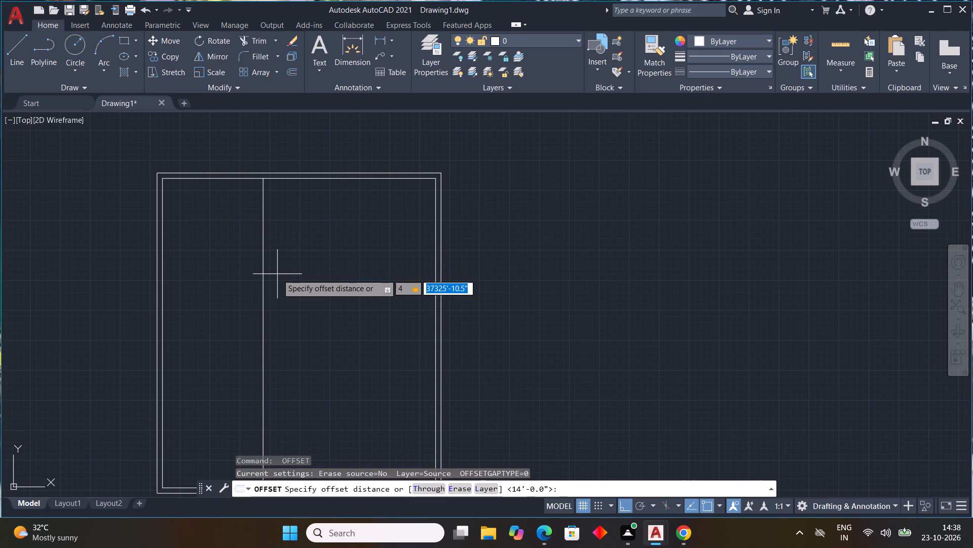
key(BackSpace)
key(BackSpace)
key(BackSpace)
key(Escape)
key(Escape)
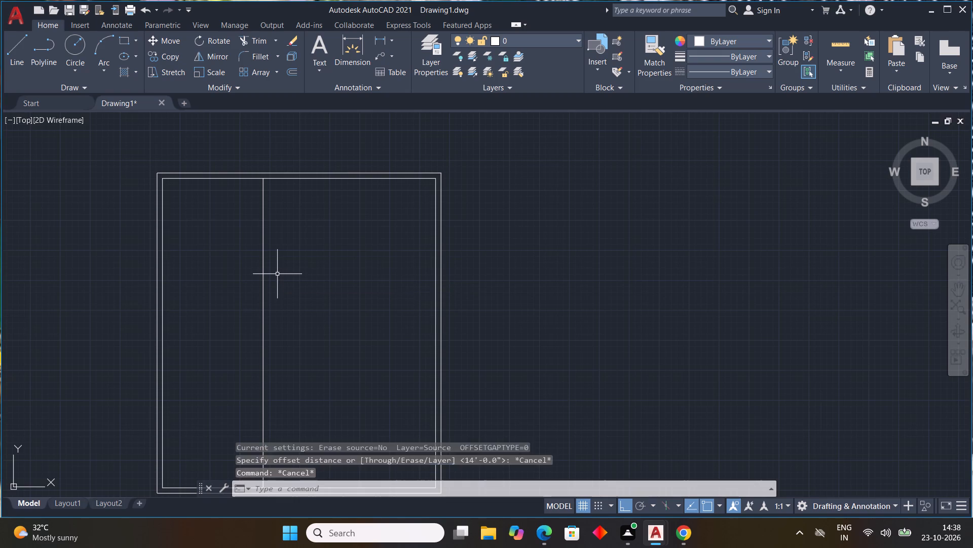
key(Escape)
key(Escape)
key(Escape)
Offset the new interior vertical line 4.5" east to form a partition wall and end the Offset command.
text(OFF)
key(space)
key(4)
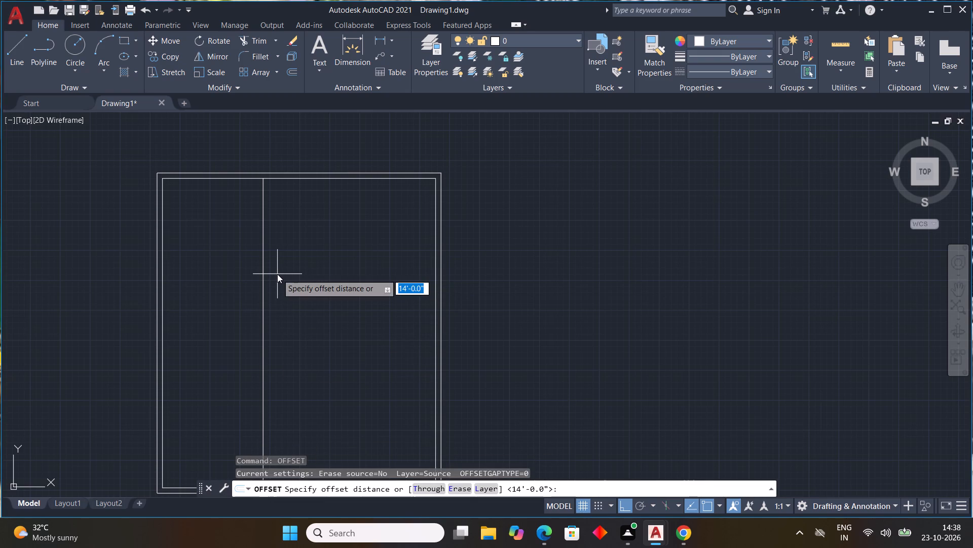
text(.5)
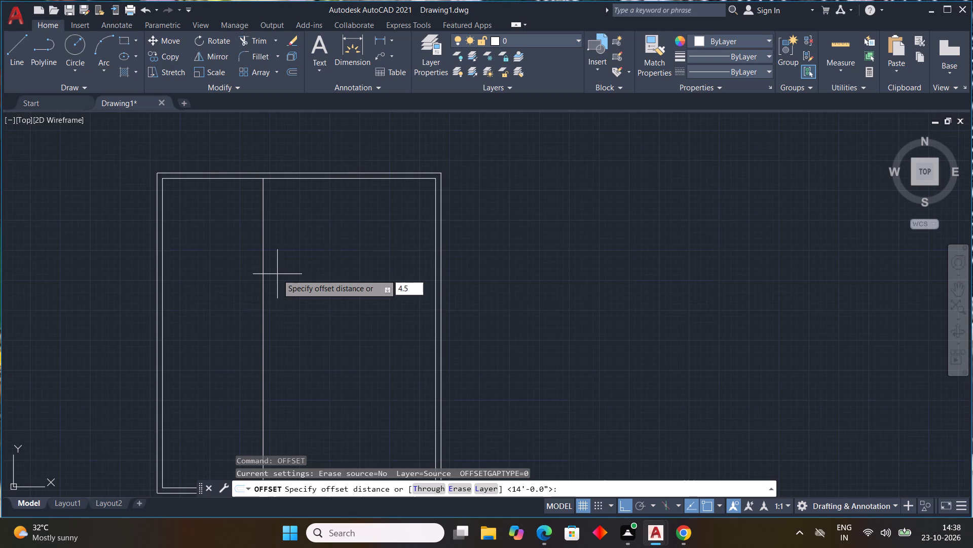
key(shift+quotedbl)
key(Return)
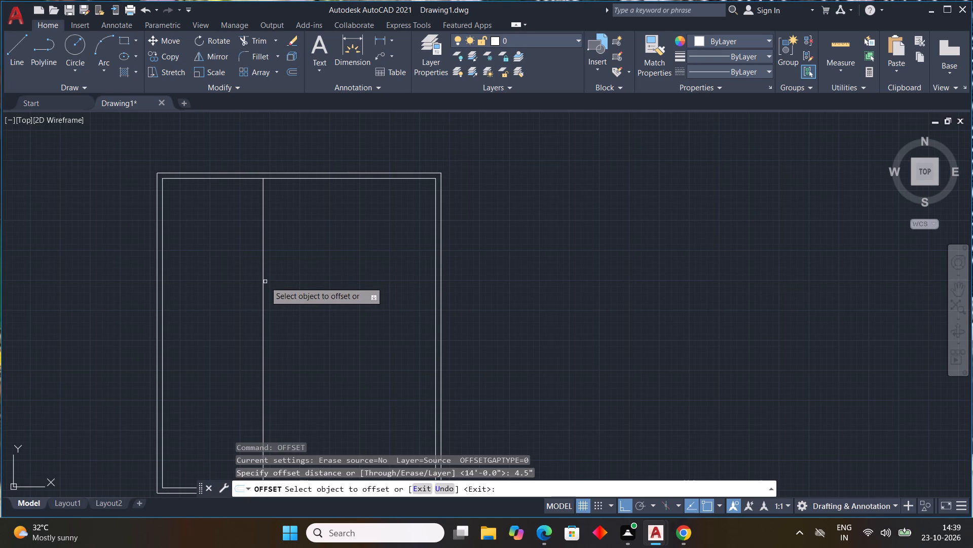
drag(263, 282, 271, 285)
click(298, 292)
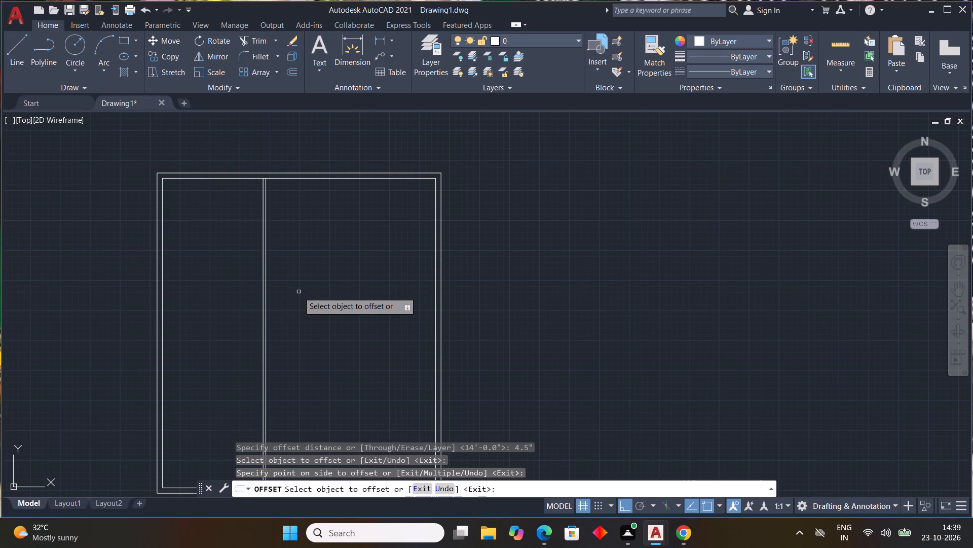
key(Escape)
Start another Offset for the next interior wall line.
key(space)
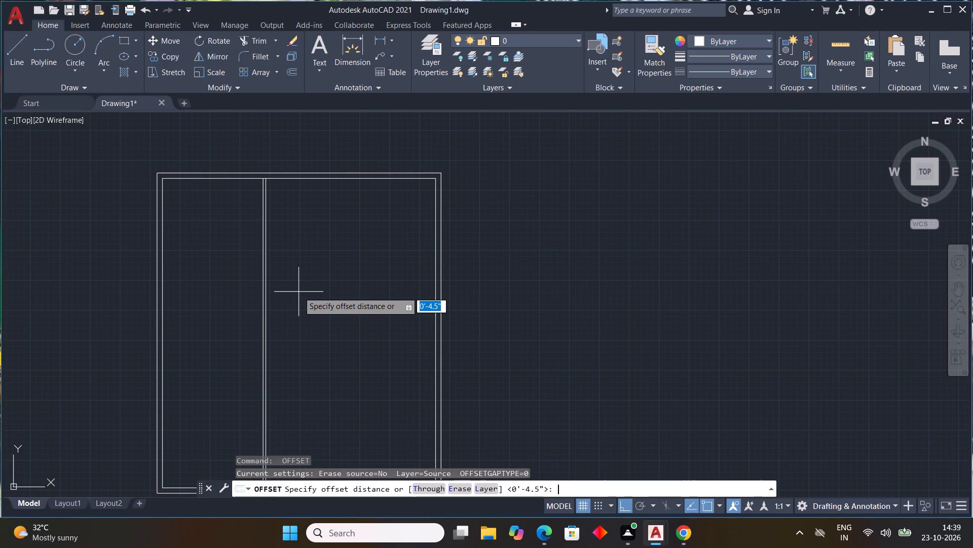
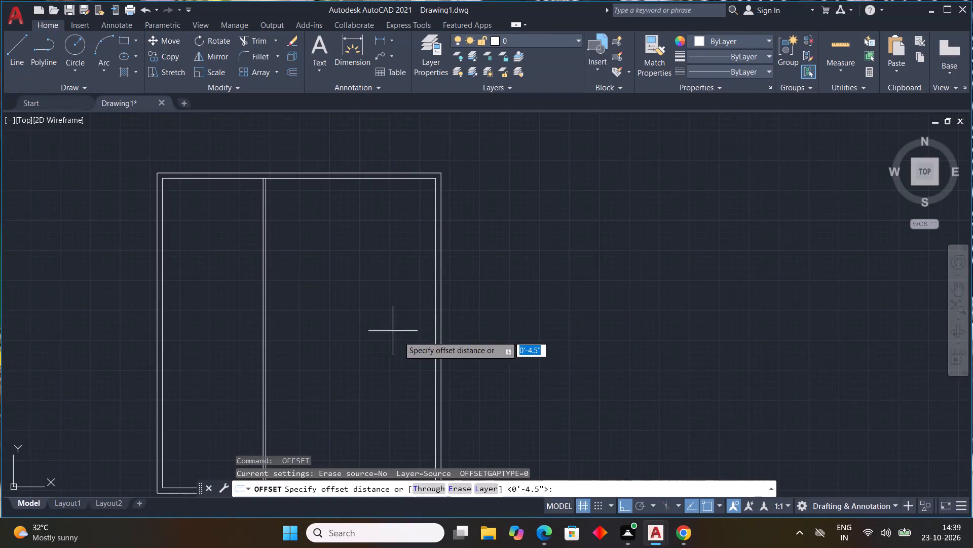
Offset the east line of the vertical partition wall 10'0" east and end the Offset command.
scroll(418, 321, down, 1)
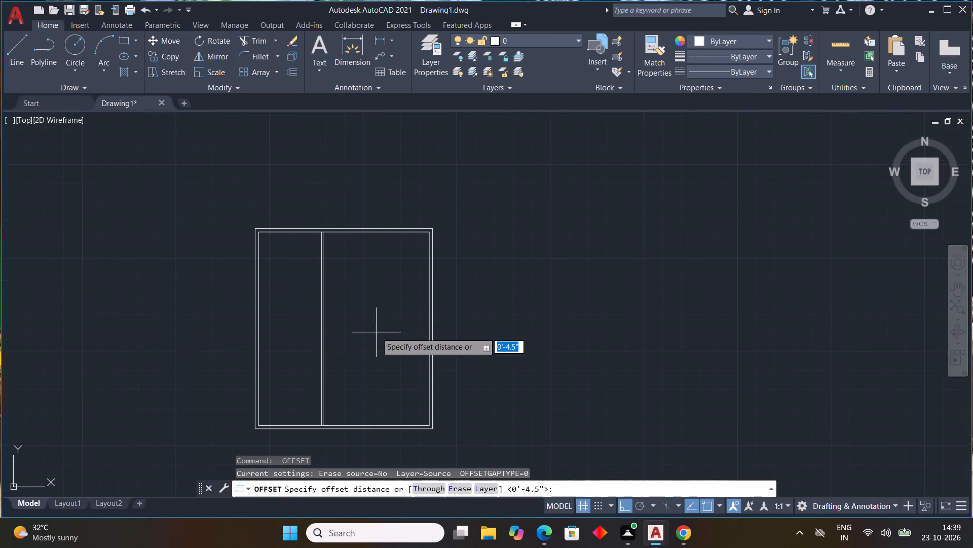
middle_drag(376, 332, 388, 277)
scroll(348, 272, up, 2)
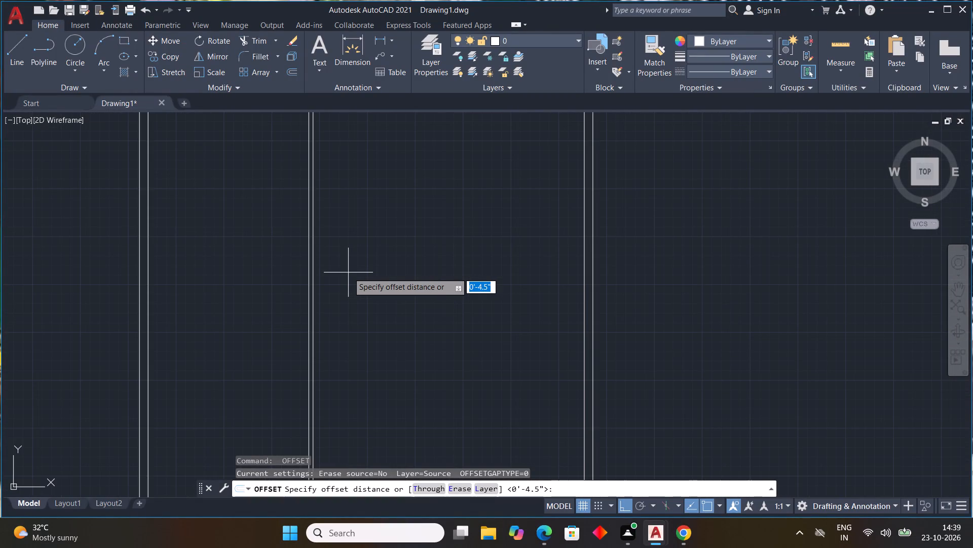
text(10'0")
key(Return)
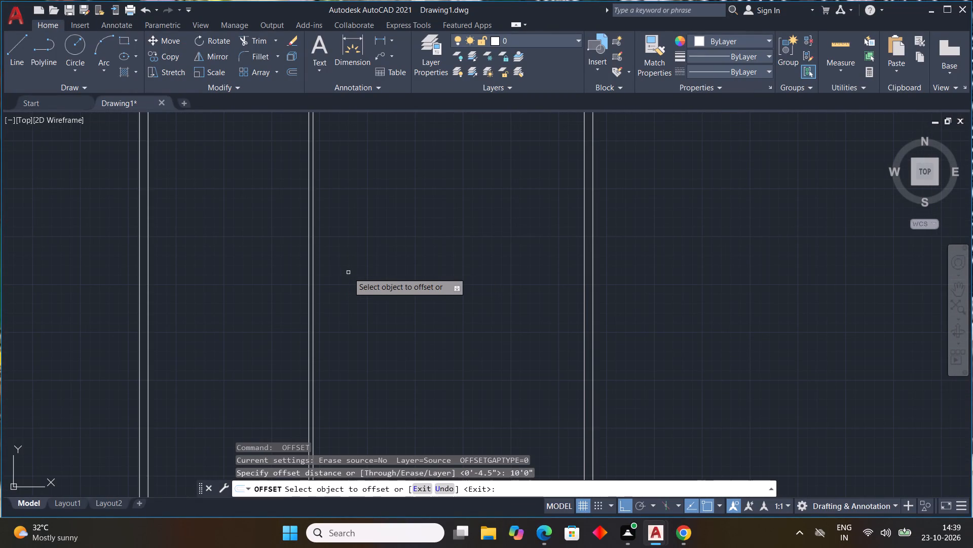
click(314, 258)
click(409, 278)
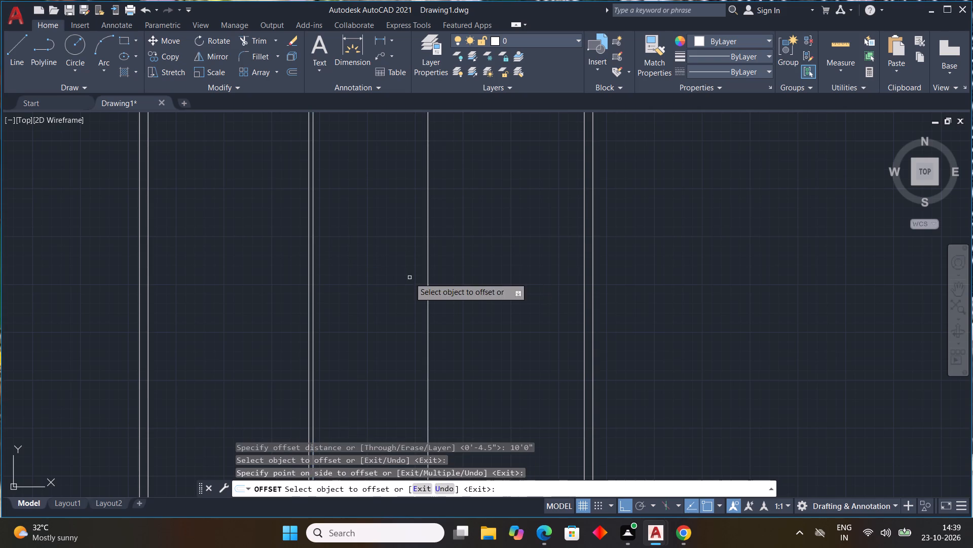
key(Escape)
Offset the new vertical line 4.5" east to form a second partition wall and end the Offset command.
key(space)
text(4.5")
key(Return)
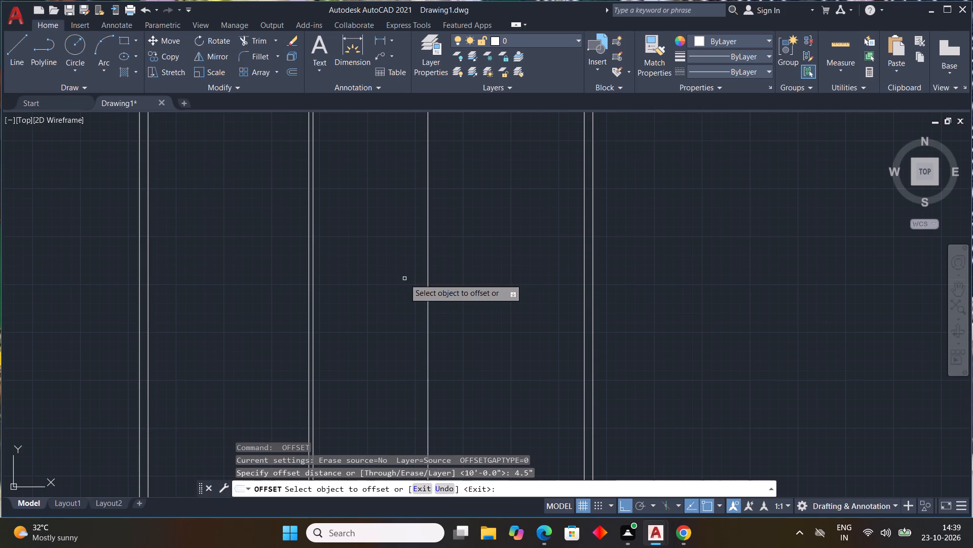
drag(429, 276, 434, 276)
click(486, 272)
key(Escape)
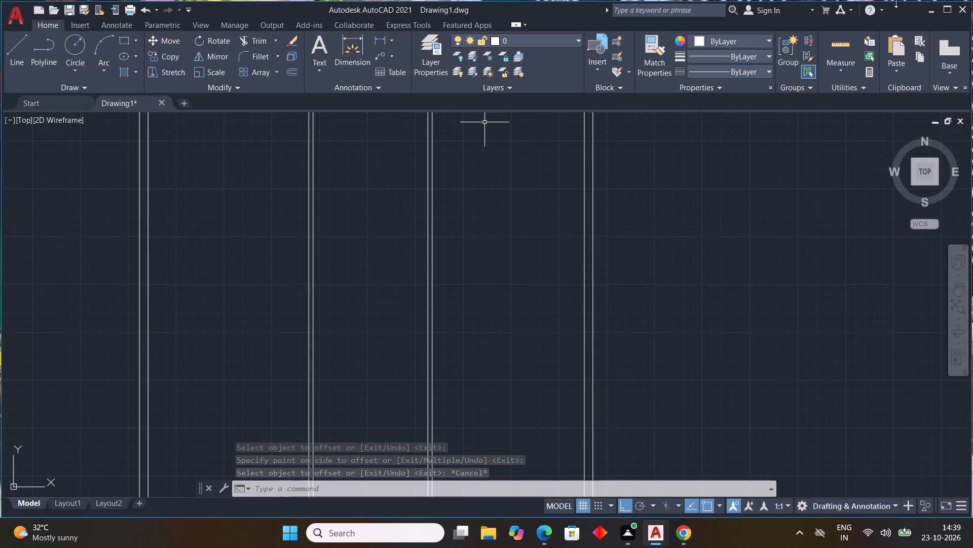
key(Escape)
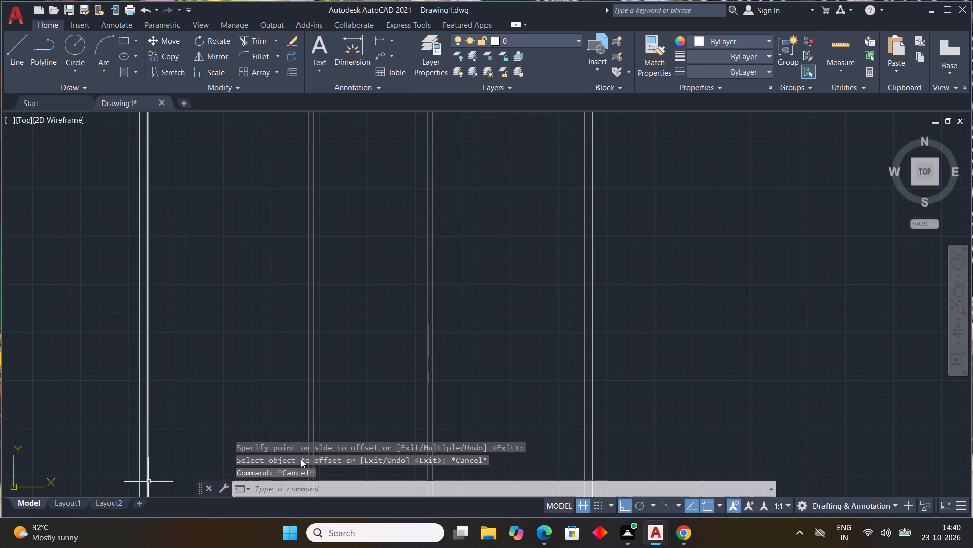
Check the width between the second partition's east line and the east wall's inner line with a dimension preview, without placing it.
click(349, 57)
scroll(453, 223, down, 2)
middle_drag(456, 229, 445, 284)
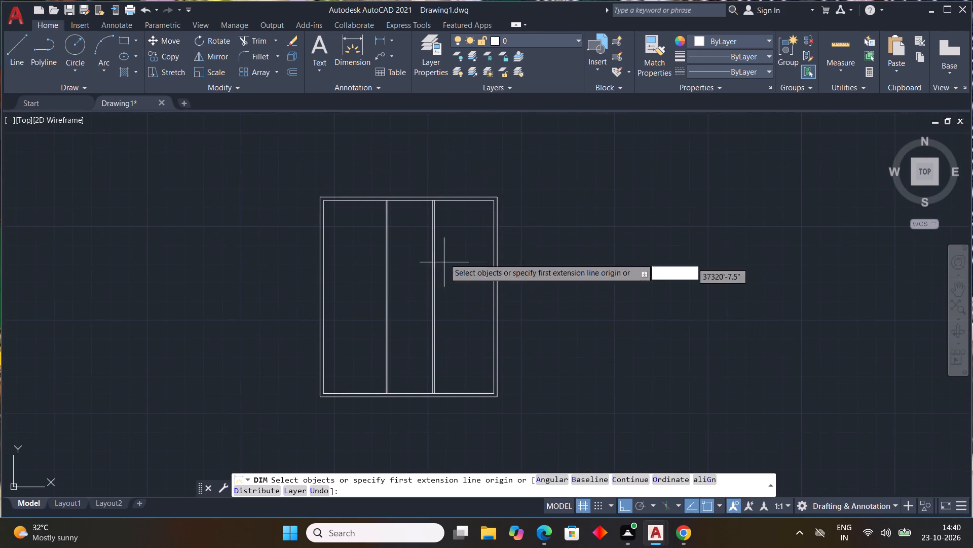
scroll(427, 192, up, 2)
click(445, 214)
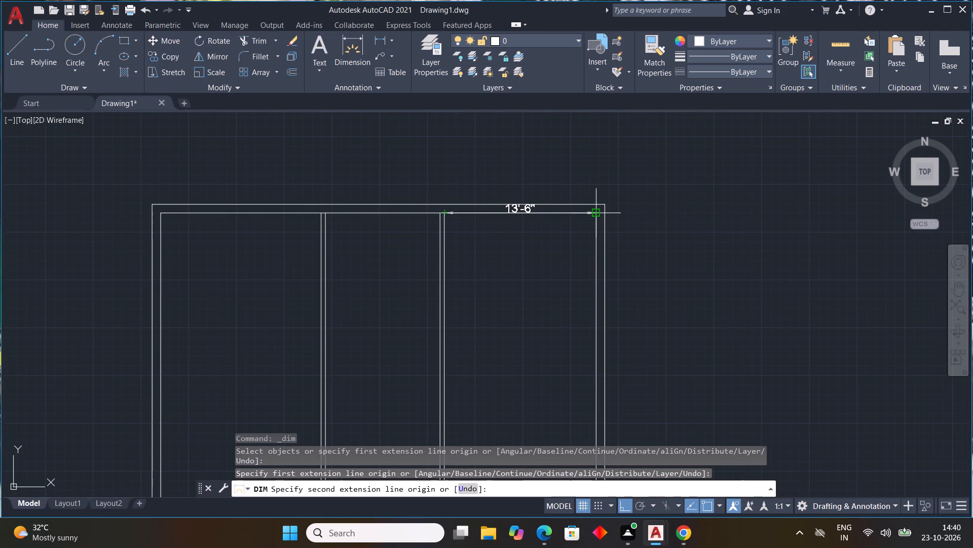
key(Escape)
key(Escape)
key(Escape)
key(Escape)
key(Escape)
key(Escape)
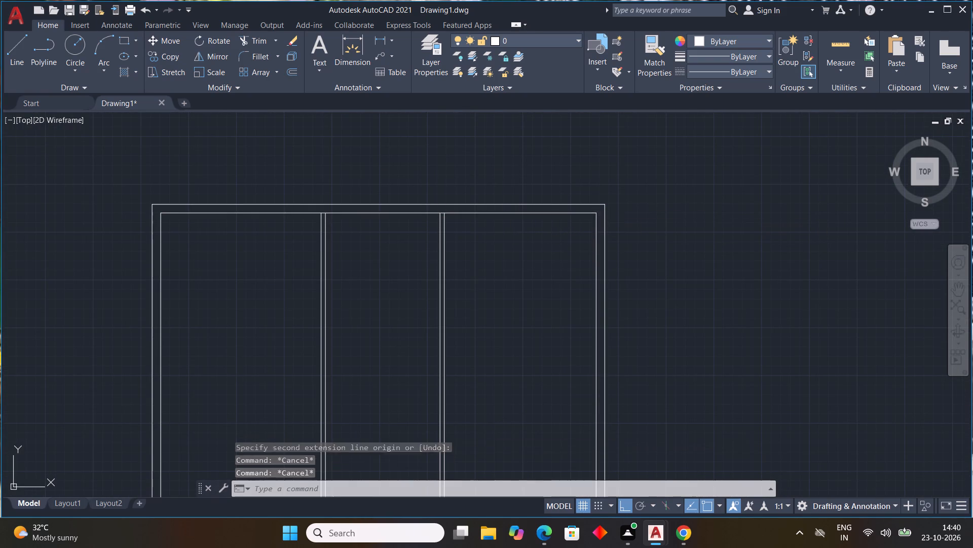
Offset the north wall's inner line 12' south into the building and end the Offset command.
scroll(439, 290, down, 2)
middle_drag(356, 299, 404, 293)
middle_click(407, 292)
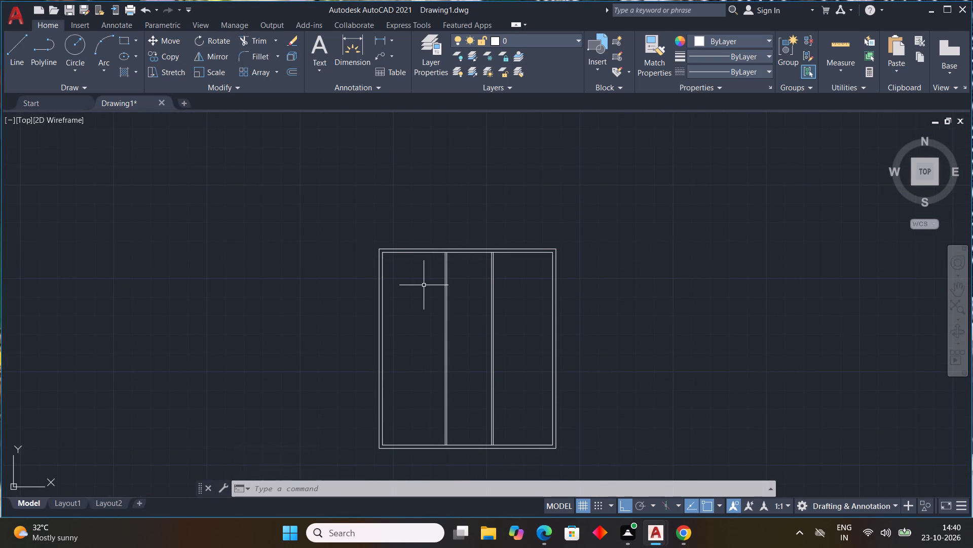
scroll(424, 285, up, 2)
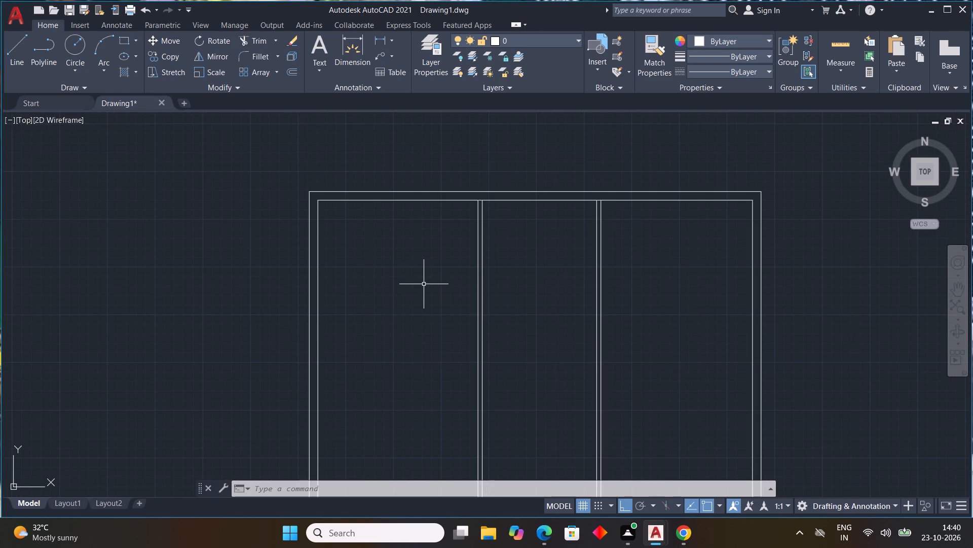
text(OFF)
key(space)
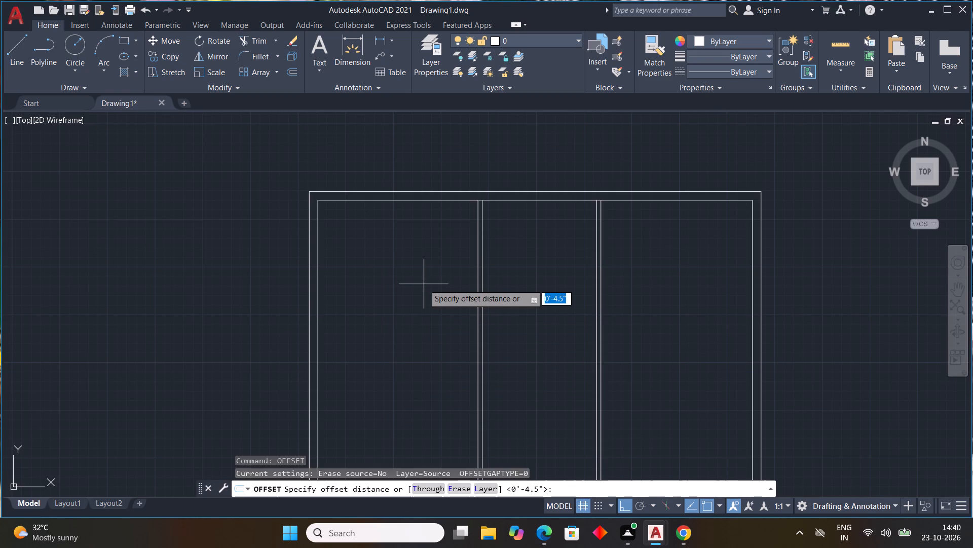
key(1)
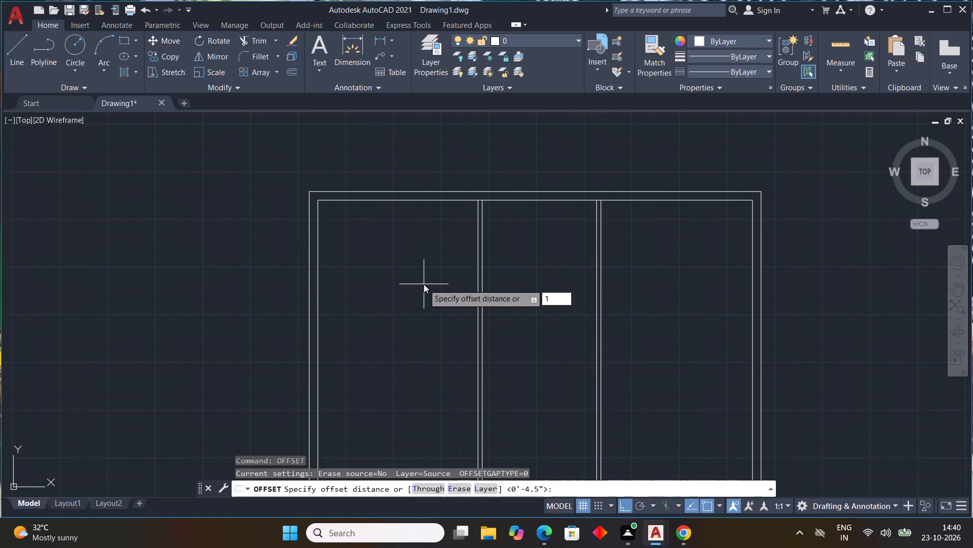
key(2)
key(apostrophe)
key(Return)
click(422, 199)
click(435, 309)
key(Escape)
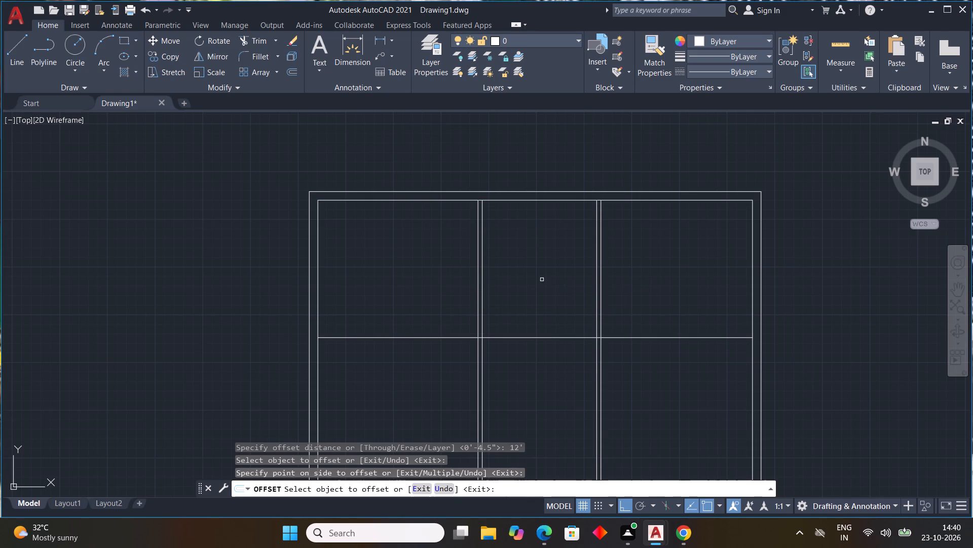
Offset the new horizontal line 4.5" south to form a horizontal partition wall and end the Offset command.
key(space)
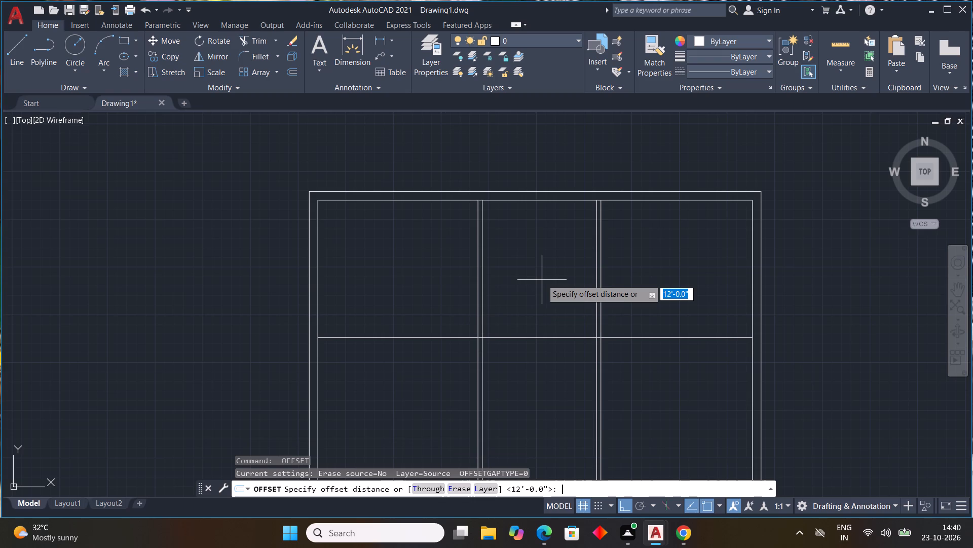
text(4.5)
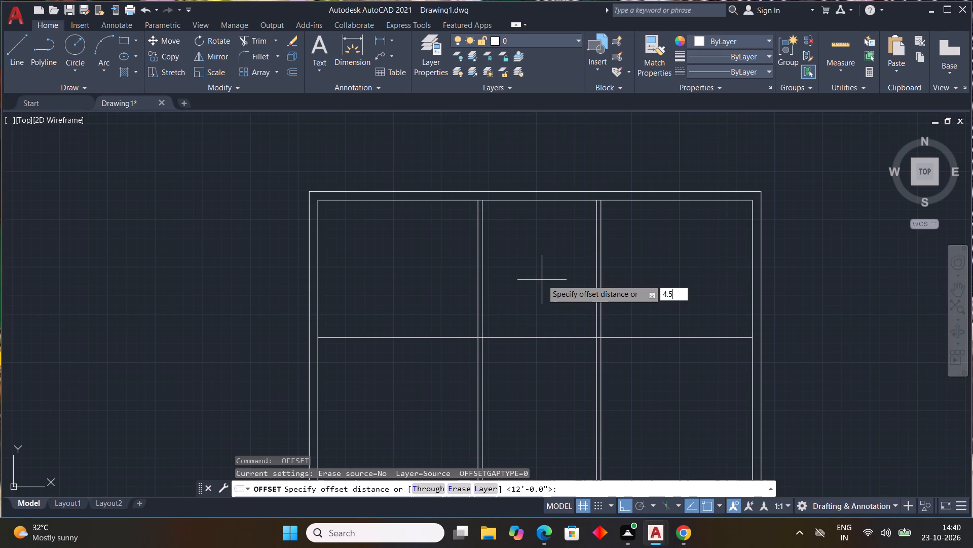
key(shift+quotedbl)
key(Return)
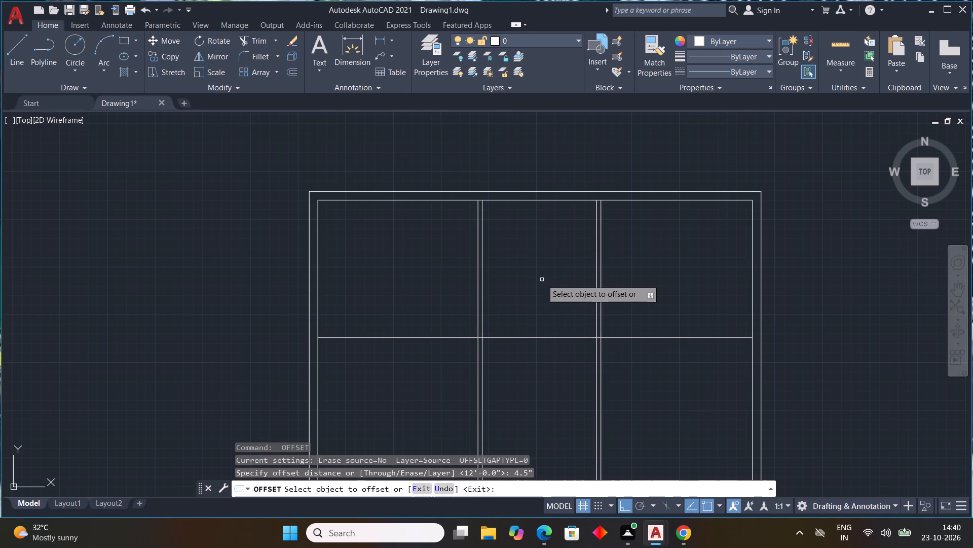
click(539, 338)
click(532, 388)
key(Escape)
key(Escape)
key(Escape)
key(Escape)
key(Escape)
key(Escape)
key(Escape)
key(Escape)
key(Escape)
key(Escape)
key(Escape)
key(Escape)
key(Escape)
key(Escape)
key(Escape)
key(Escape)
key(Escape)
key(Escape)
key(Escape)
key(Escape)
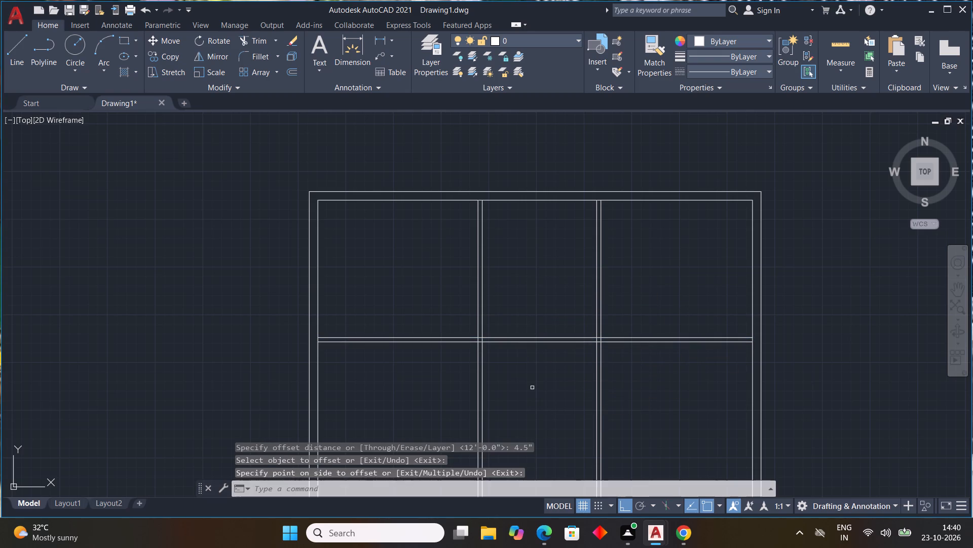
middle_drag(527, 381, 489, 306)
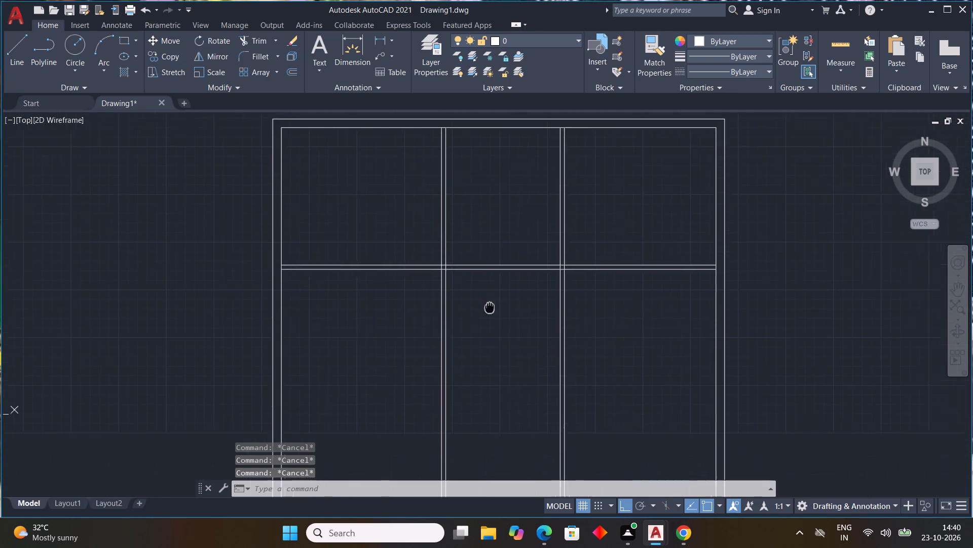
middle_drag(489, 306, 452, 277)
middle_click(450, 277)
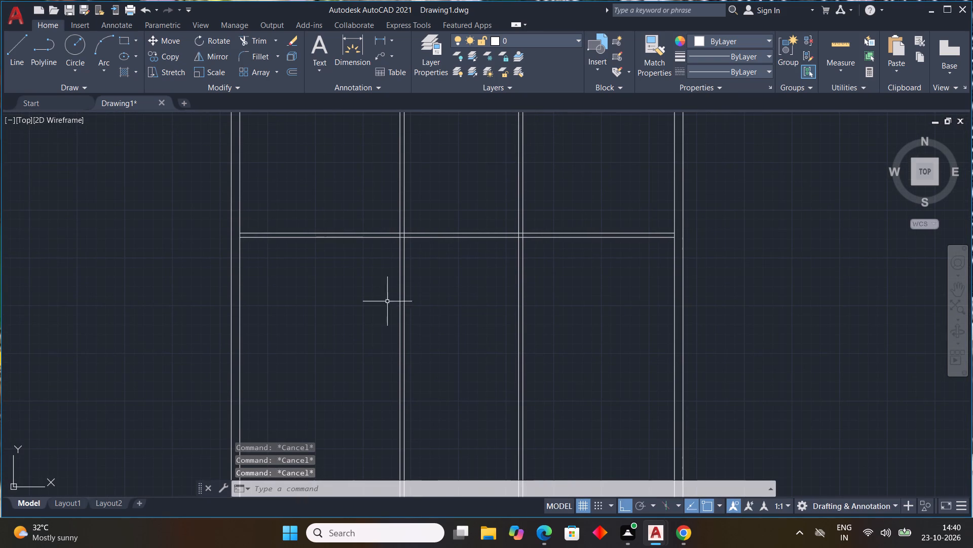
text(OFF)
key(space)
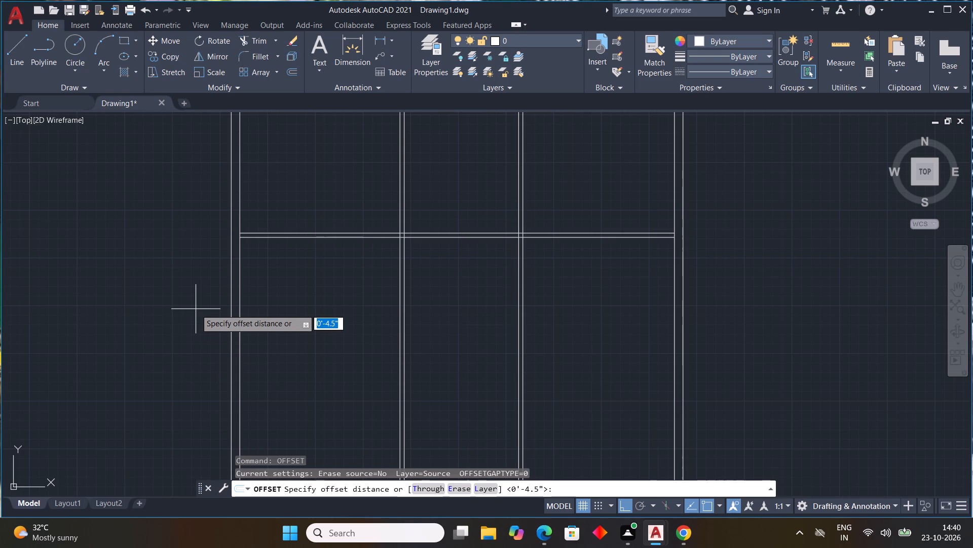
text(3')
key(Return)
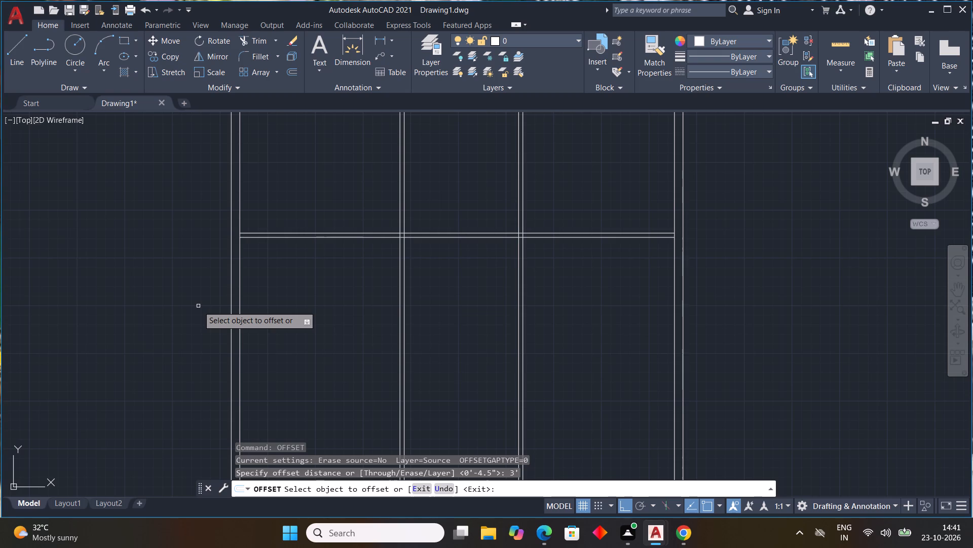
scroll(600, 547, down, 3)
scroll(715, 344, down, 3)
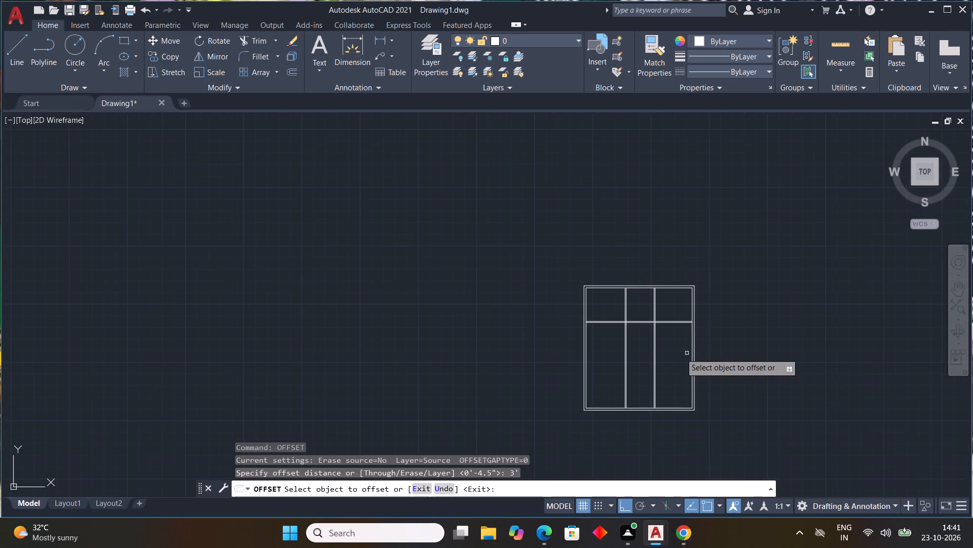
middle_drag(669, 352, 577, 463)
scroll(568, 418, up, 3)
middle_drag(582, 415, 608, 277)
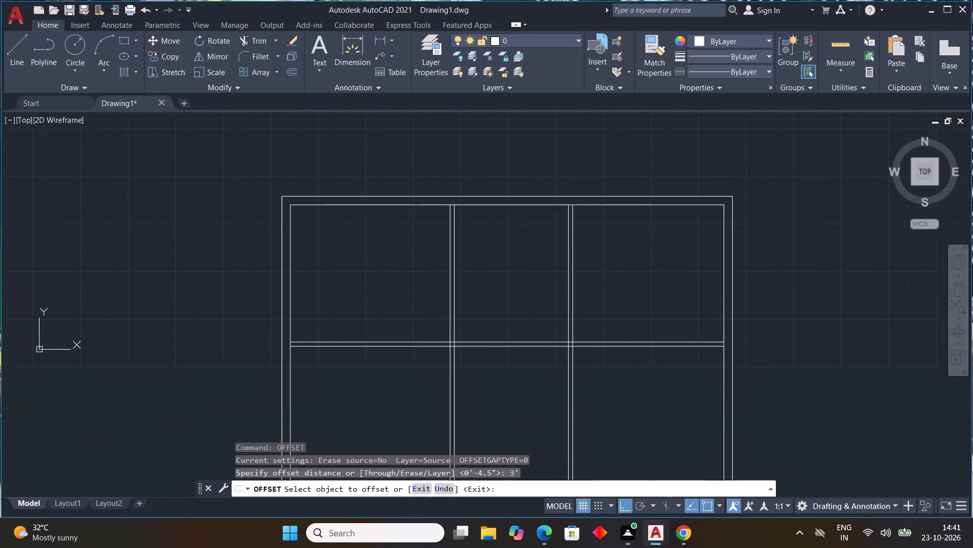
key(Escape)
Offset the horizontal partition's south line 3' south and end the Offset command.
middle_drag(681, 384, 700, 269)
text(OFF)
key(space)
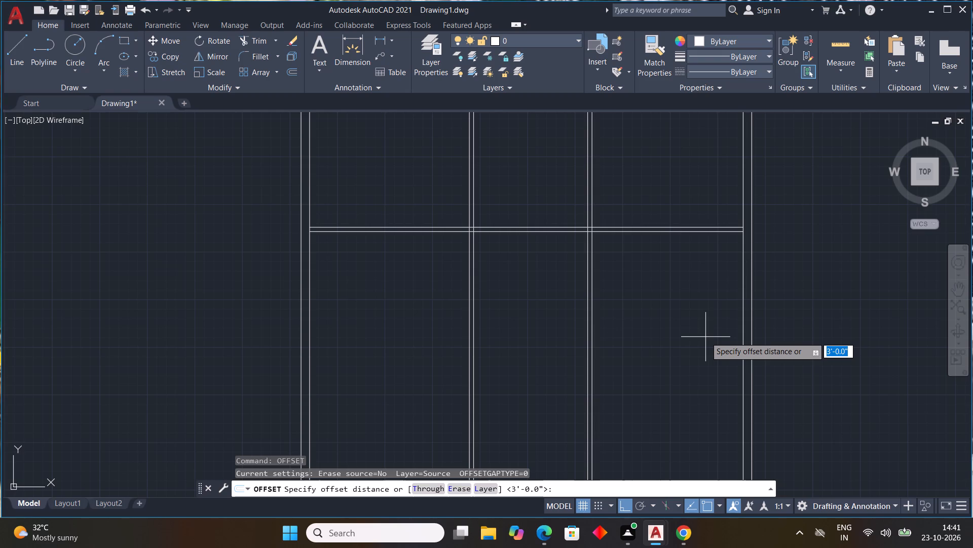
text(3')
key(Return)
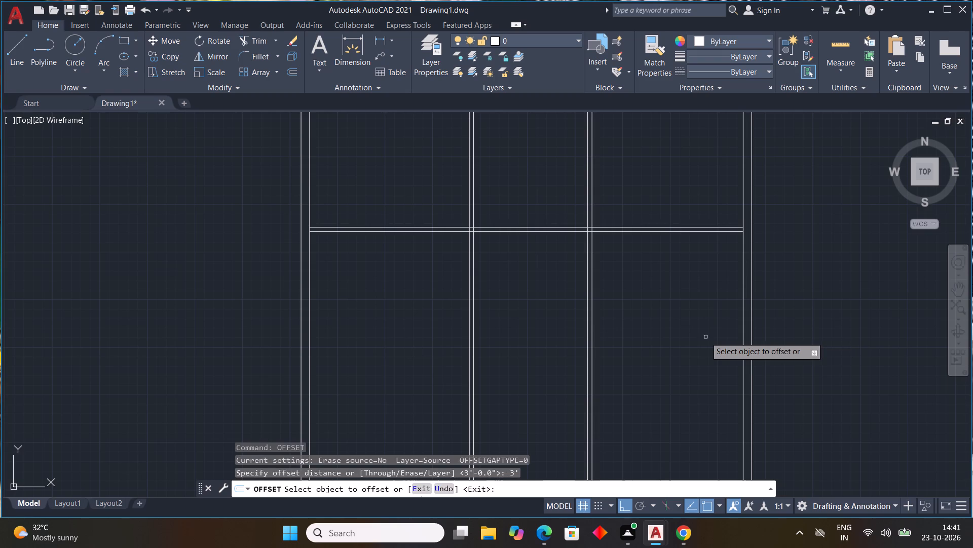
scroll(563, 369, down, 3)
scroll(551, 323, up, 4)
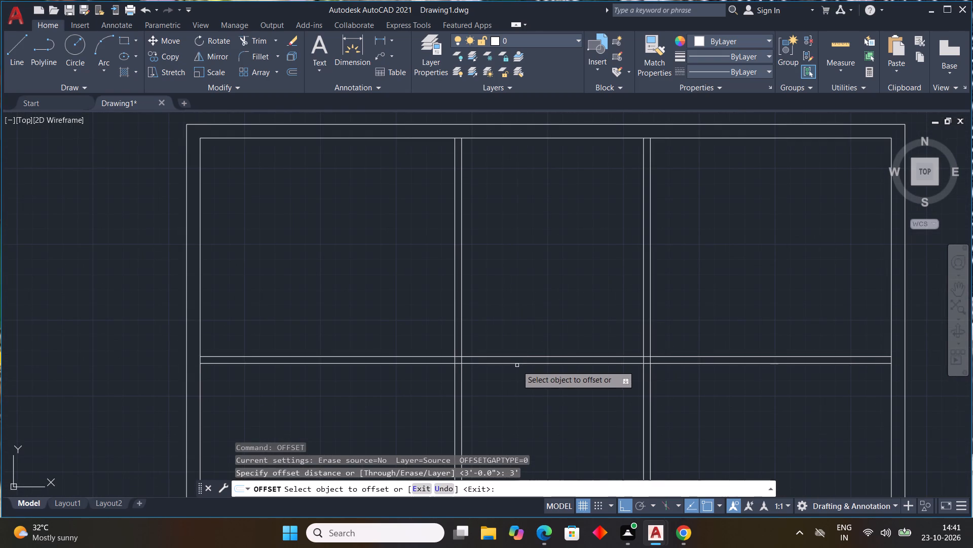
click(517, 362)
click(535, 400)
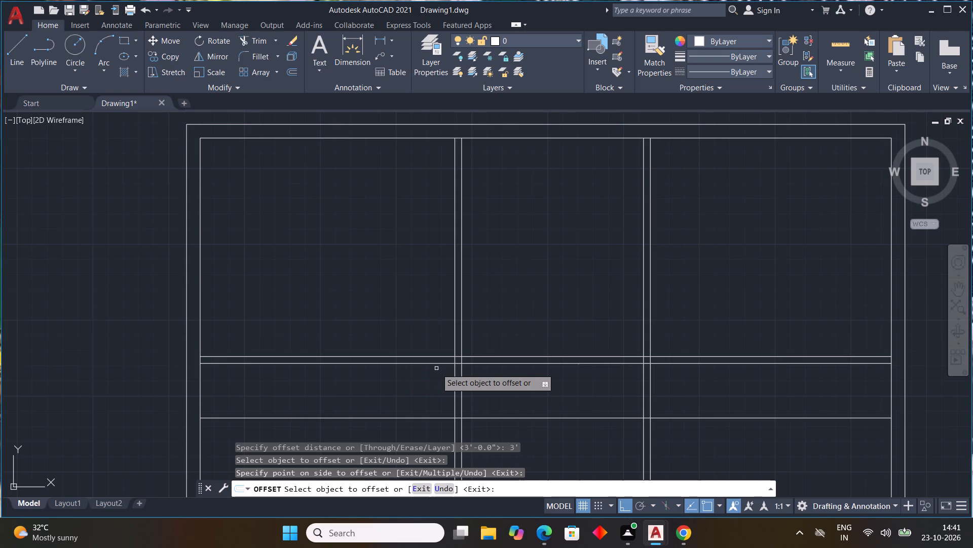
scroll(434, 367, up, 1)
scroll(434, 344, down, 2)
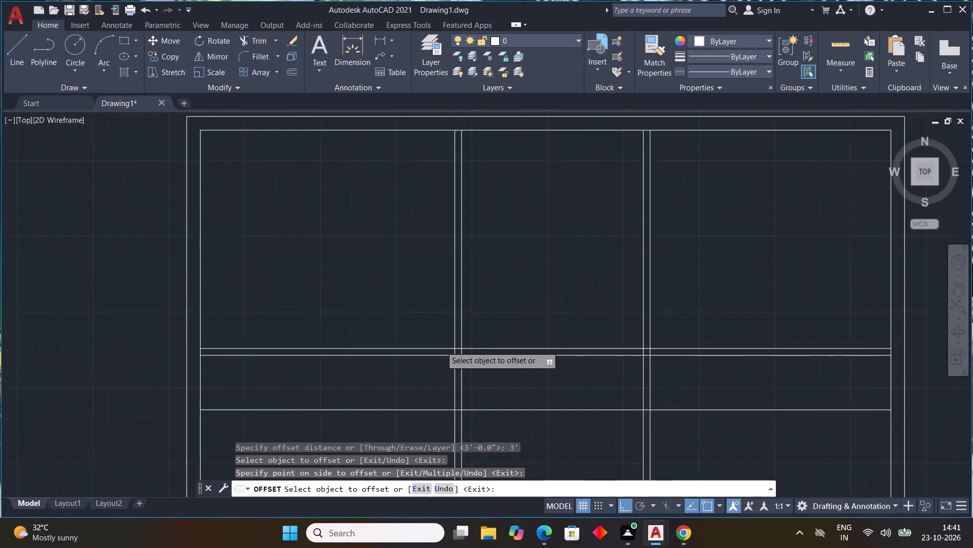
scroll(445, 351, up, 1)
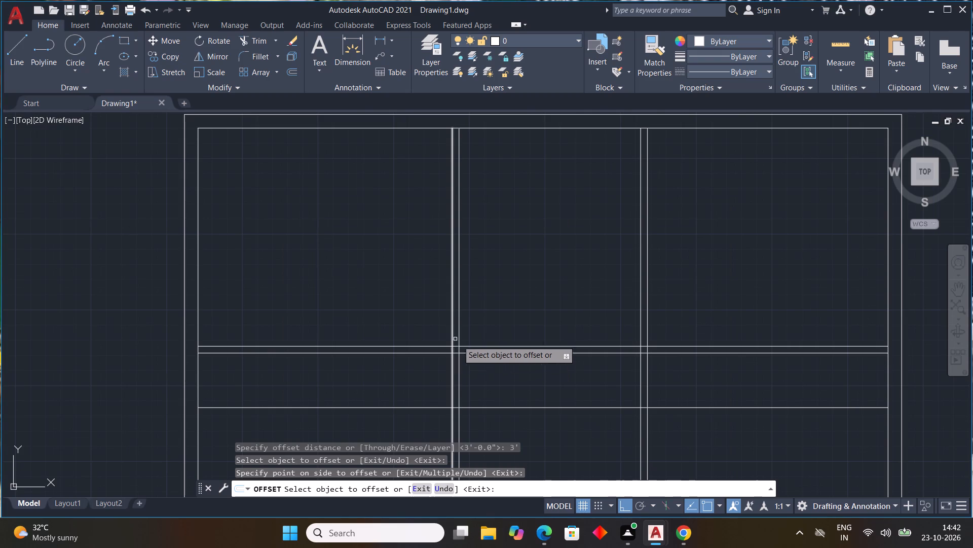
scroll(464, 351, down, 1)
middle_drag(475, 378, 435, 299)
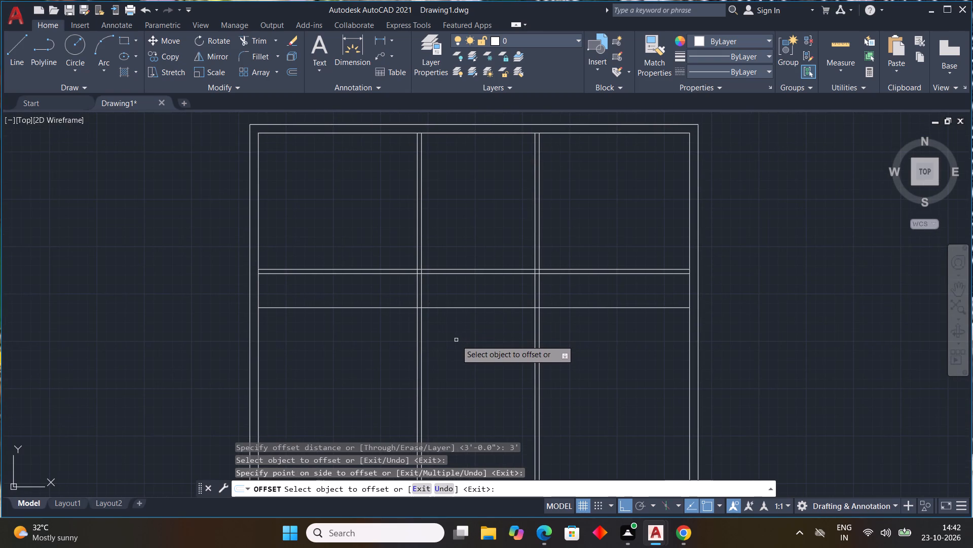
key(Escape)
Offset the lowest horizontal line 4.5" south to form the second horizontal partition and end the Offset command.
middle_drag(455, 344, 469, 315)
middle_click(469, 312)
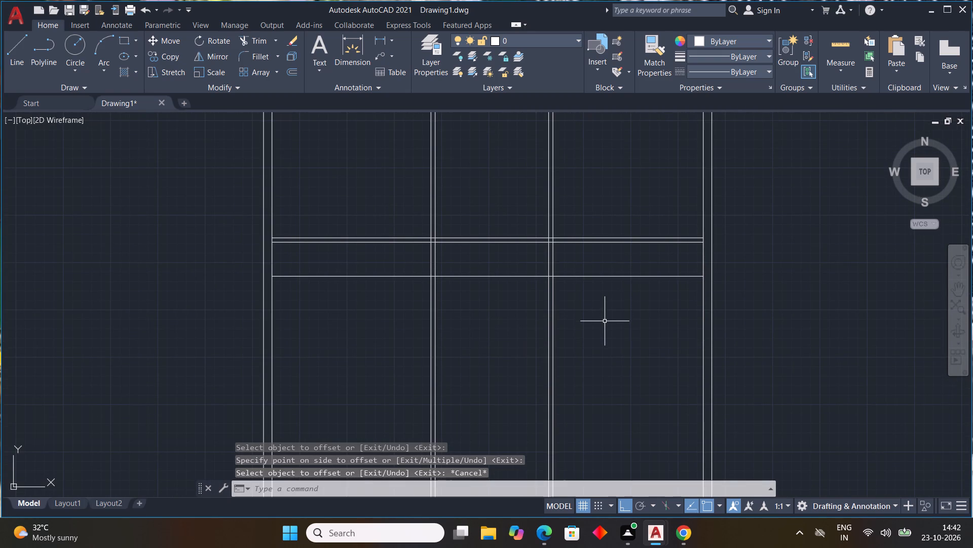
text(OFF 4.5")
key(Return)
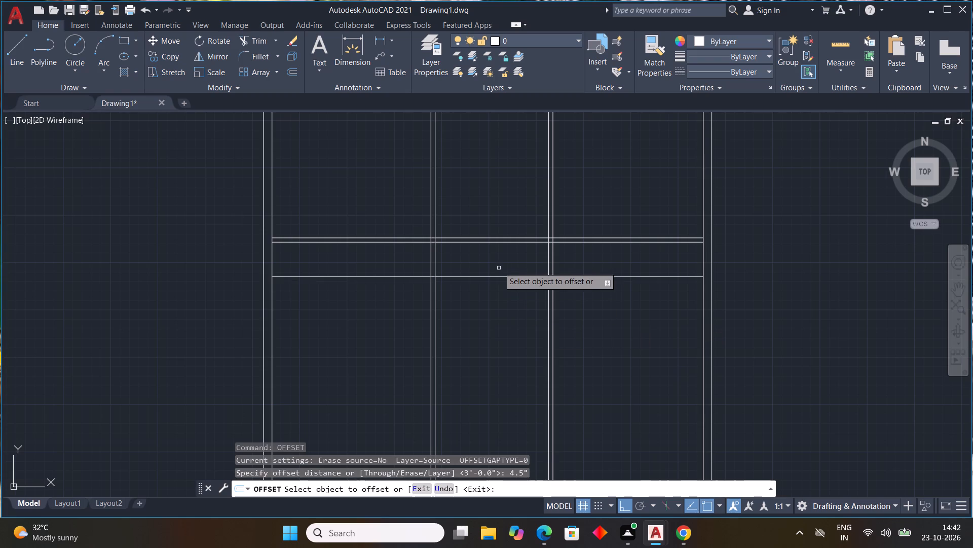
click(513, 275)
click(516, 298)
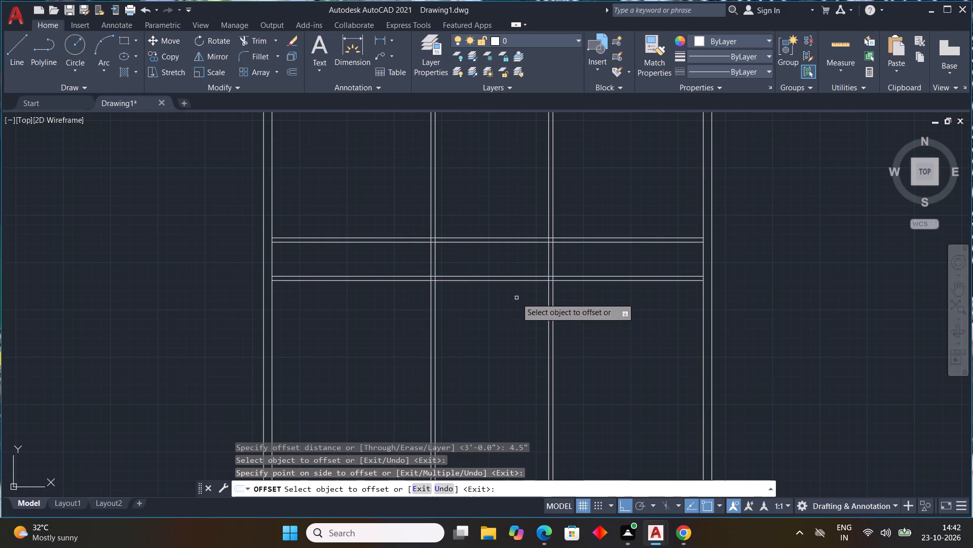
key(Escape)
Offset the second horizontal partition's south line 7' south and end the Offset command.
key(space)
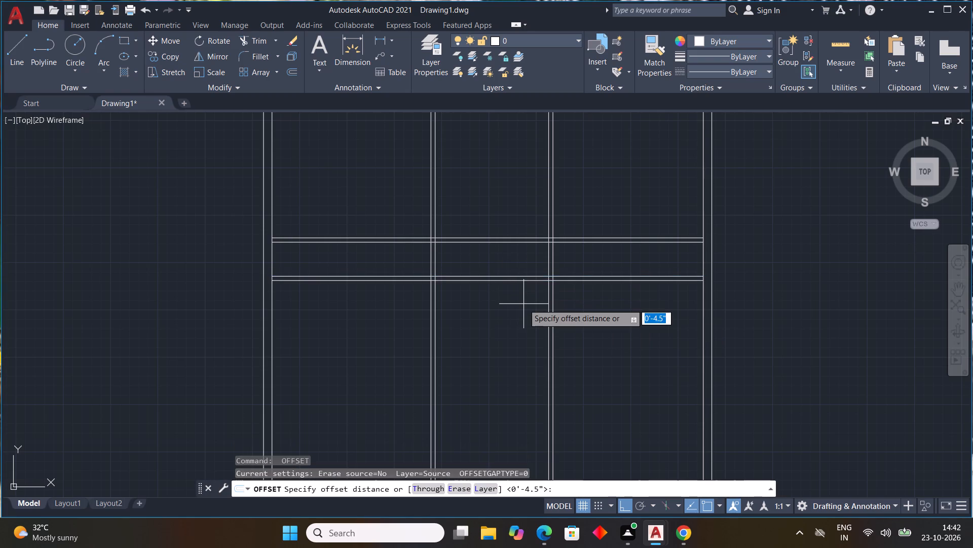
text(7')
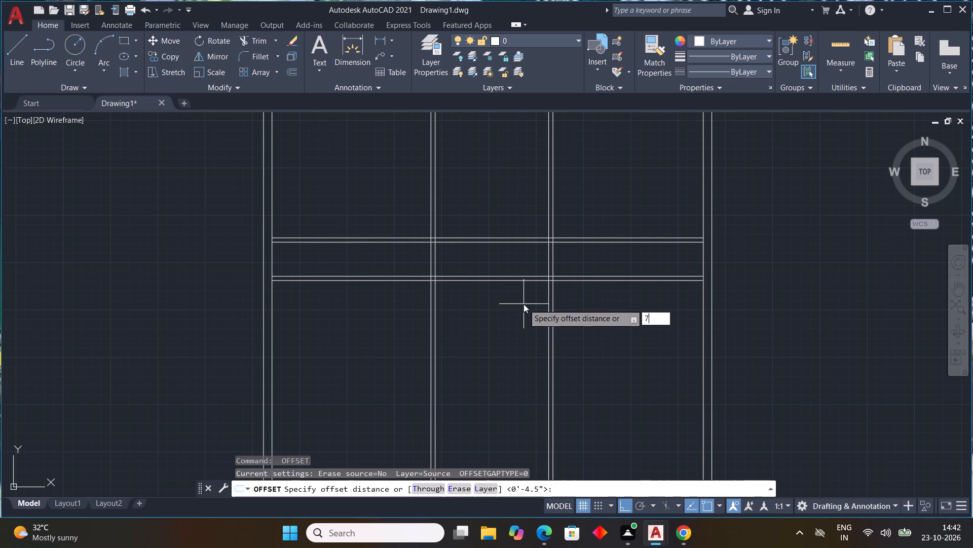
key(Return)
click(490, 282)
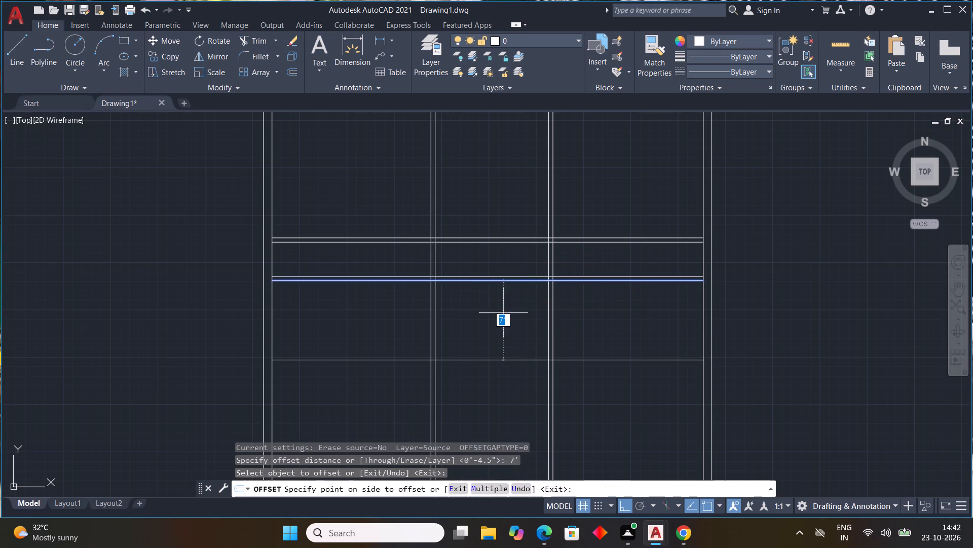
click(515, 386)
key(Escape)
Offset the new horizontal line 4.5" south to form the third horizontal partition and end the Offset command.
key(space)
text(4.5")
key(Return)
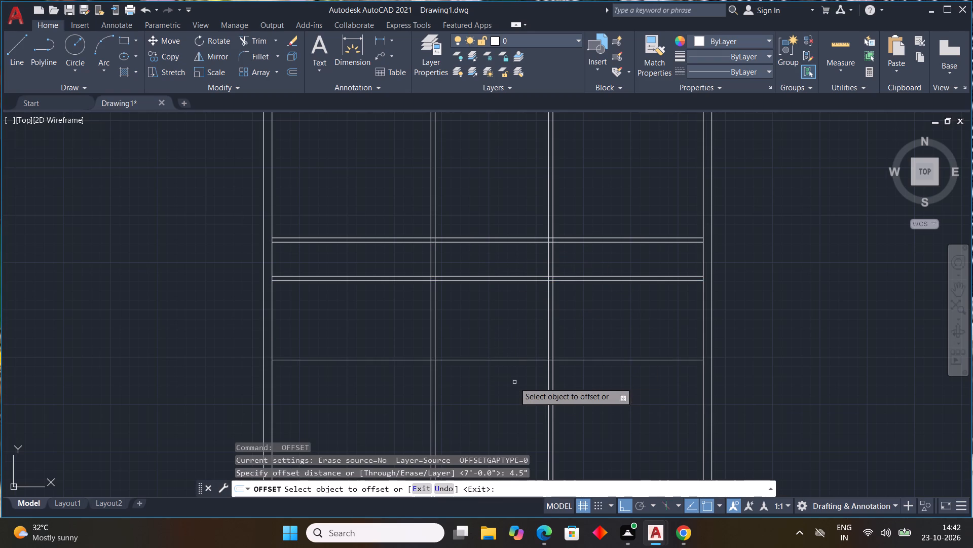
click(492, 361)
click(501, 386)
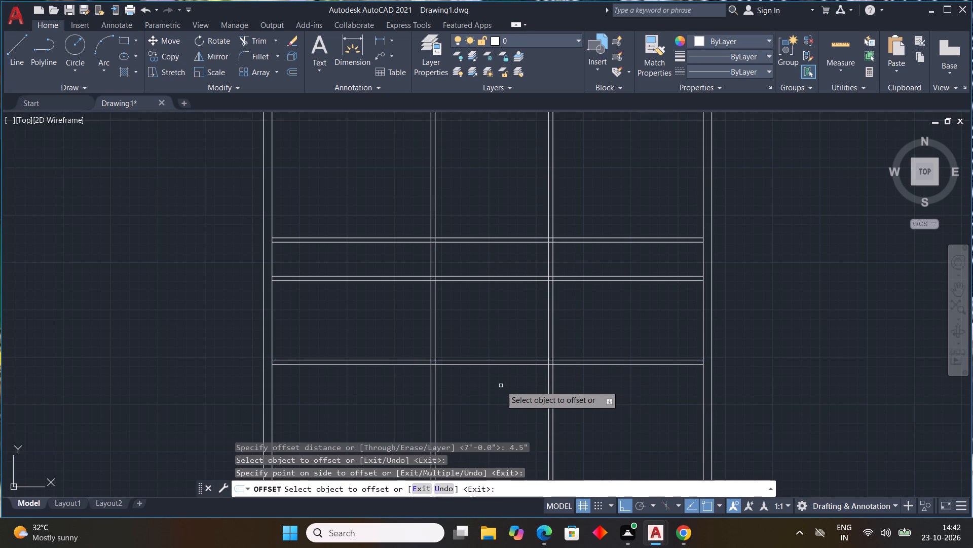
key(Escape)
Offset the third horizontal partition's south line 10' south and end the Offset command.
key(space)
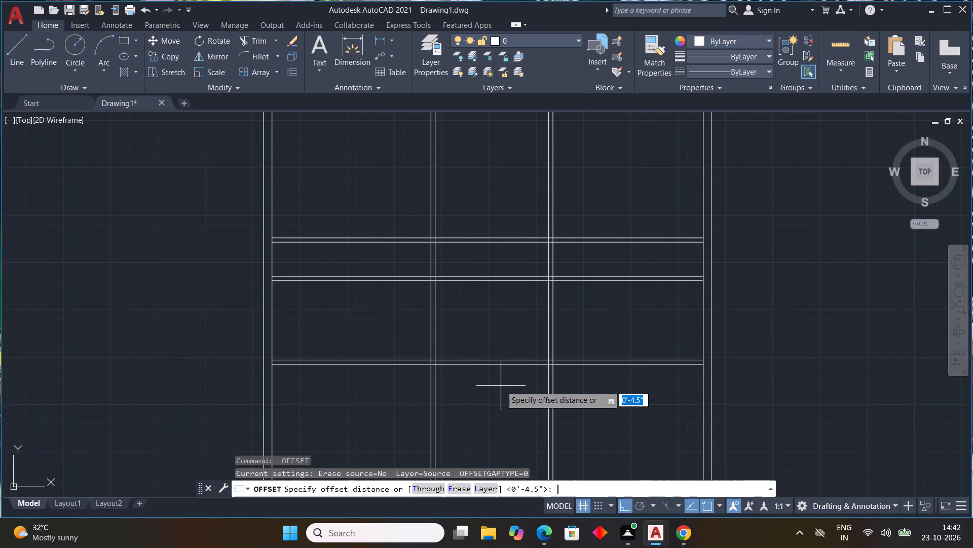
text(10')
key(Return)
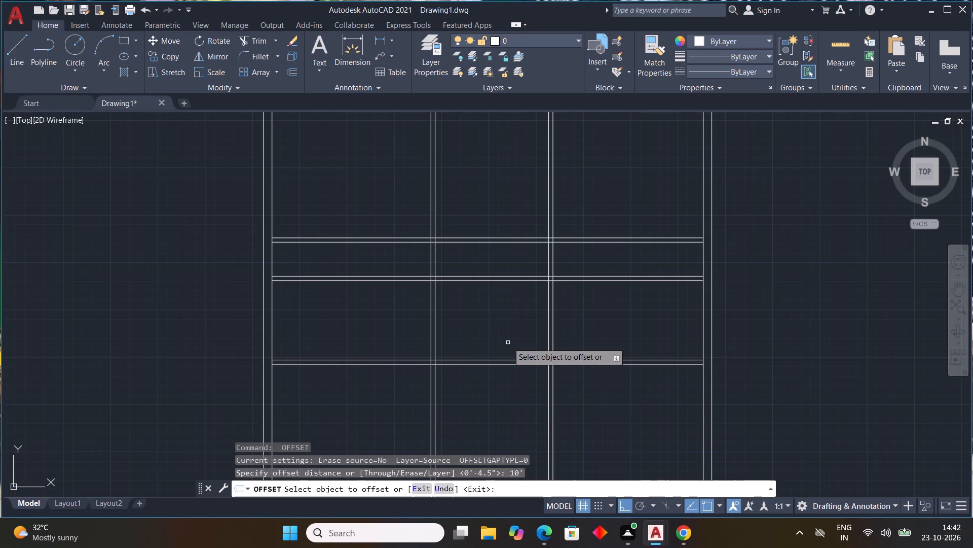
scroll(508, 342, down, 1)
middle_drag(503, 379, 469, 301)
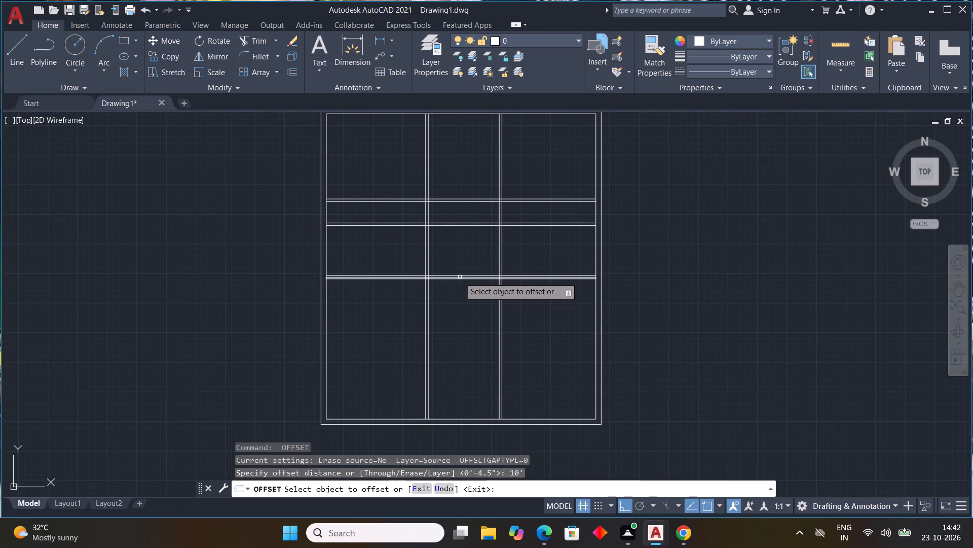
drag(459, 277, 462, 283)
click(479, 344)
key(Escape)
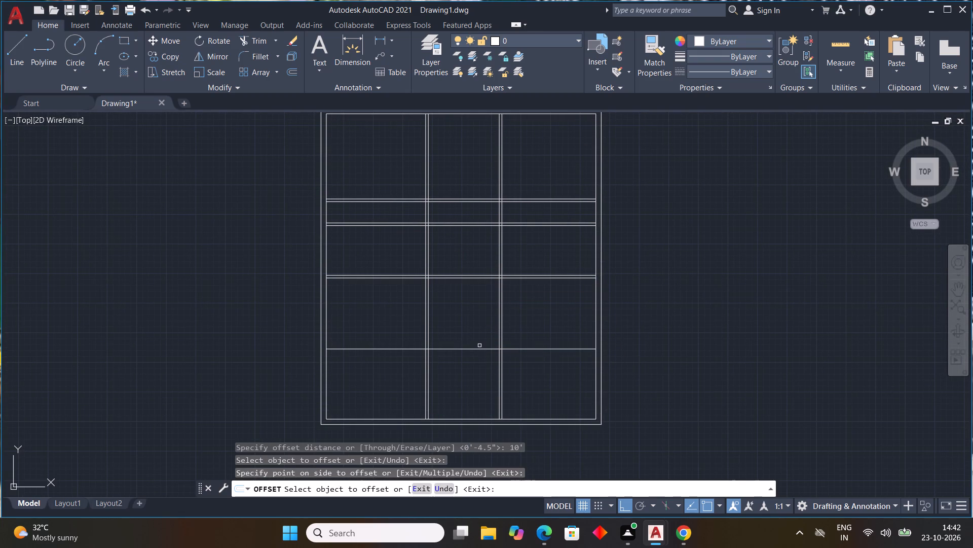
Offset the newest horizontal line 4.5" south to form the fourth horizontal partition and end the Offset command.
key(space)
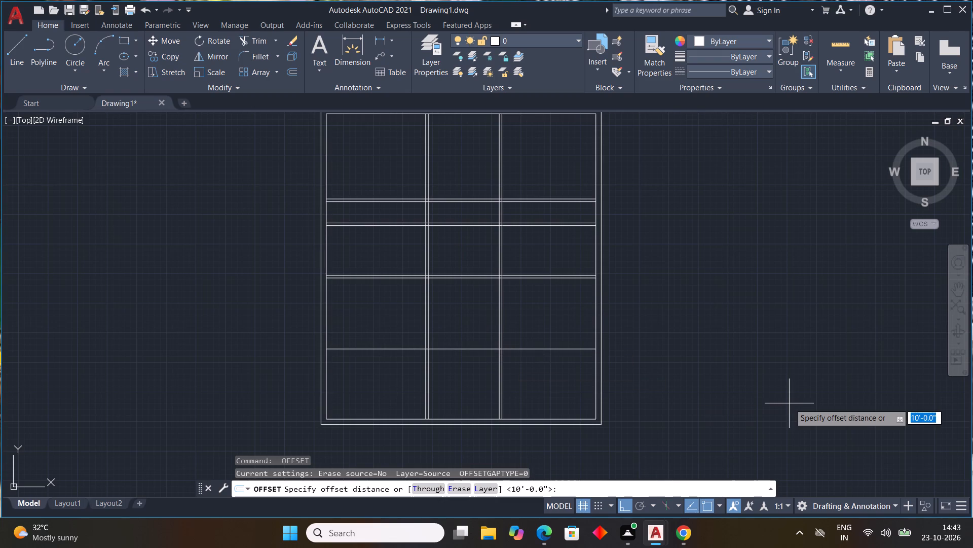
key(4)
text(.5)
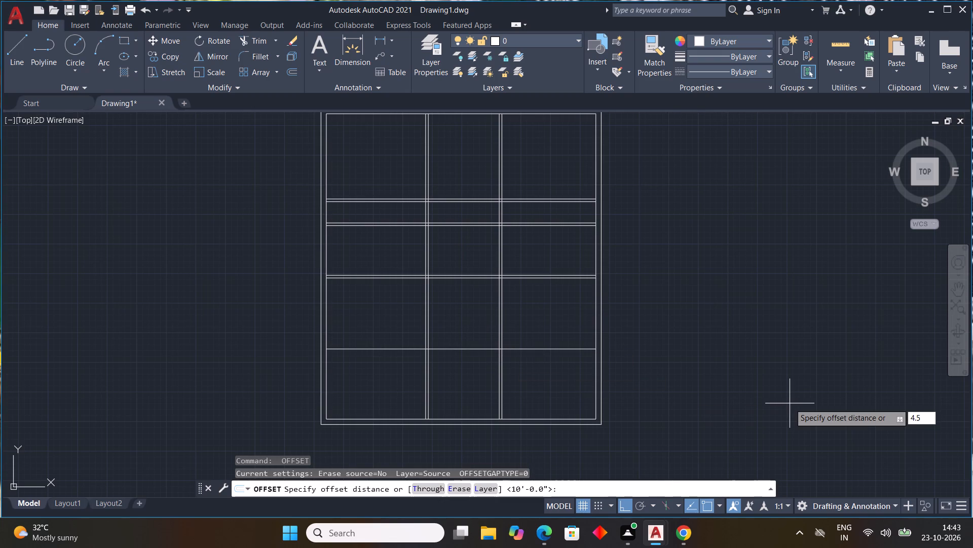
key(shift+quotedbl)
key(Return)
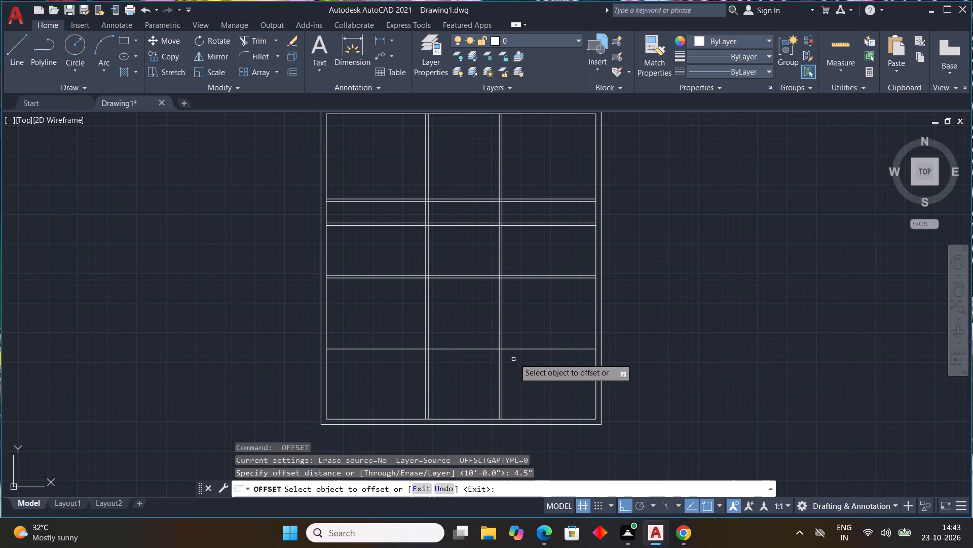
click(494, 348)
click(490, 364)
key(Escape)
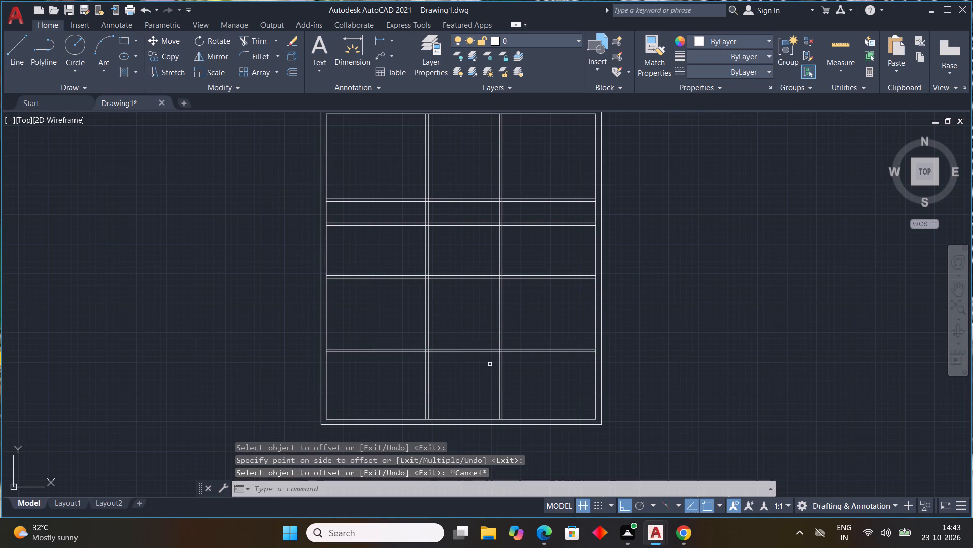
key(Escape)
key(Escape)
key(Escape)
key(Escape)
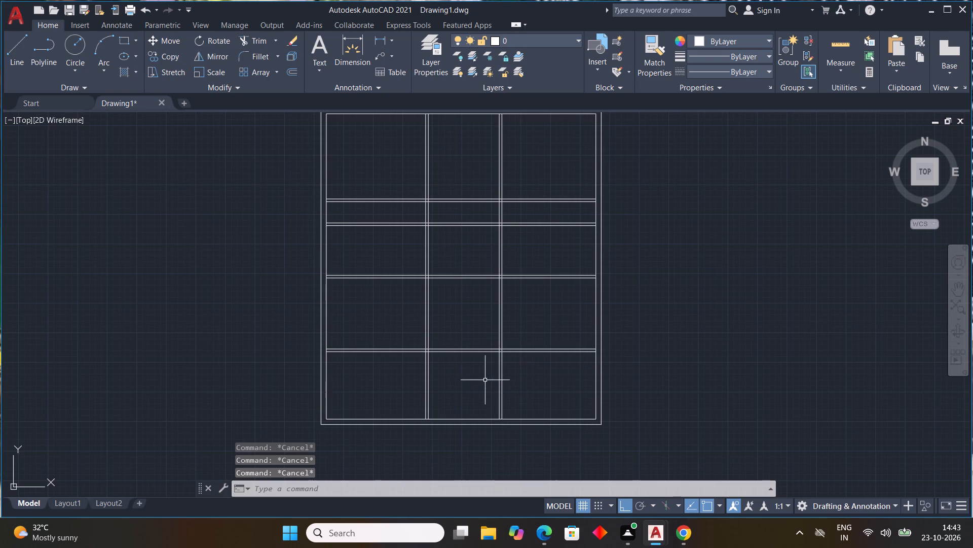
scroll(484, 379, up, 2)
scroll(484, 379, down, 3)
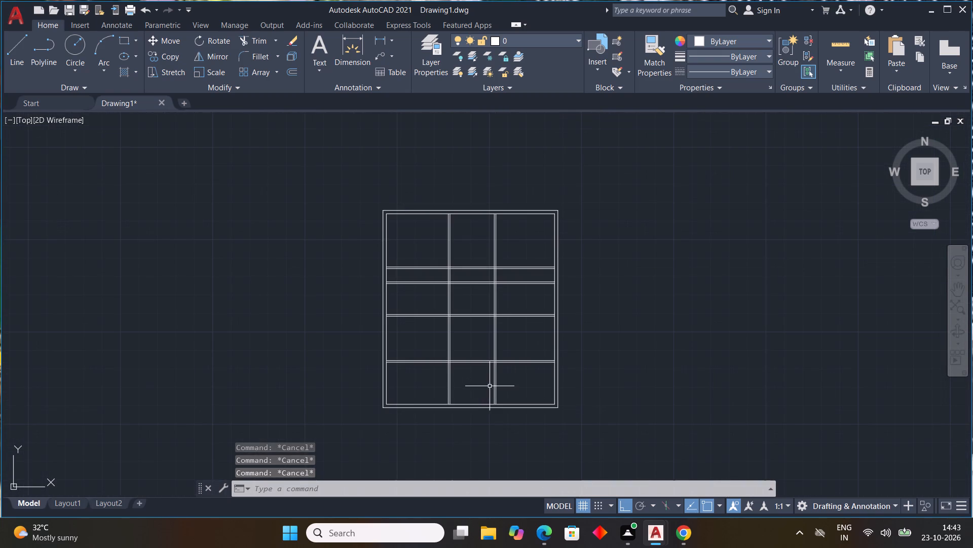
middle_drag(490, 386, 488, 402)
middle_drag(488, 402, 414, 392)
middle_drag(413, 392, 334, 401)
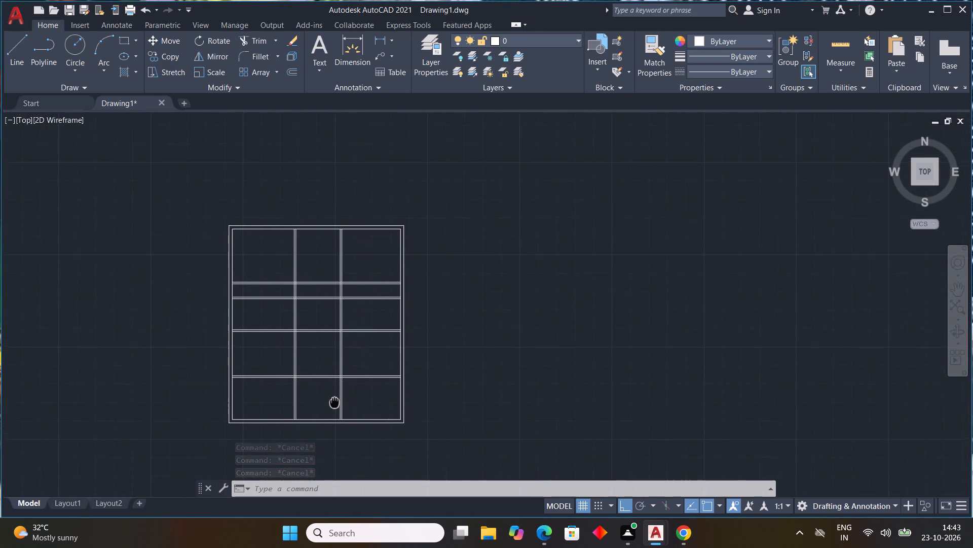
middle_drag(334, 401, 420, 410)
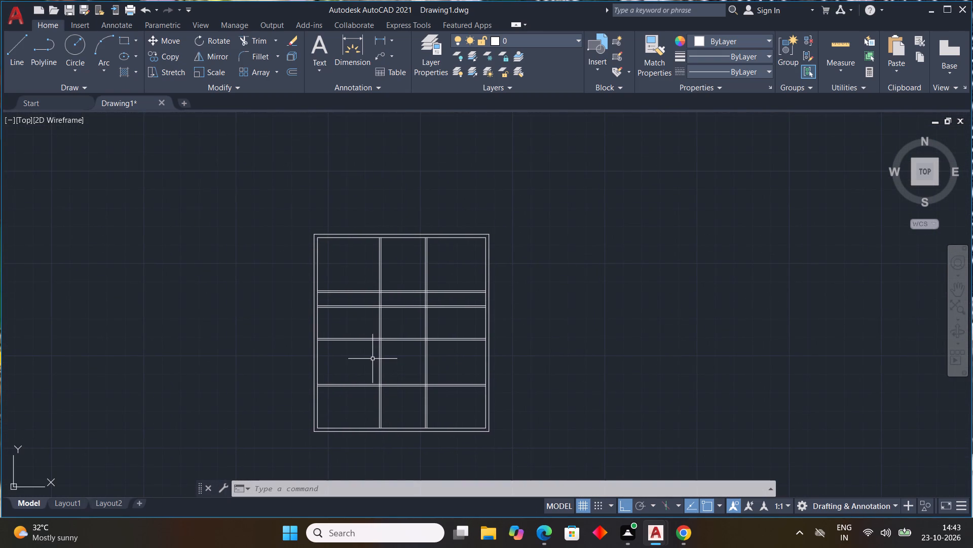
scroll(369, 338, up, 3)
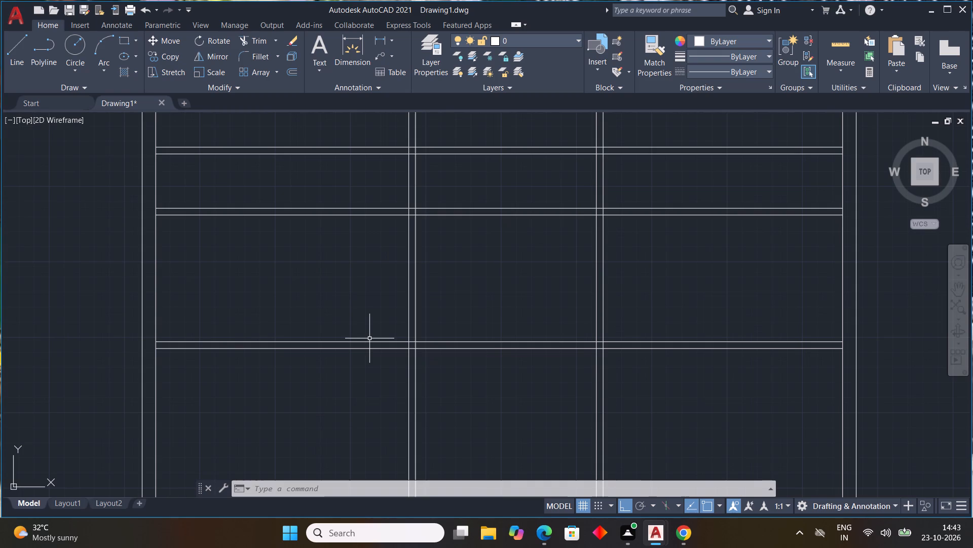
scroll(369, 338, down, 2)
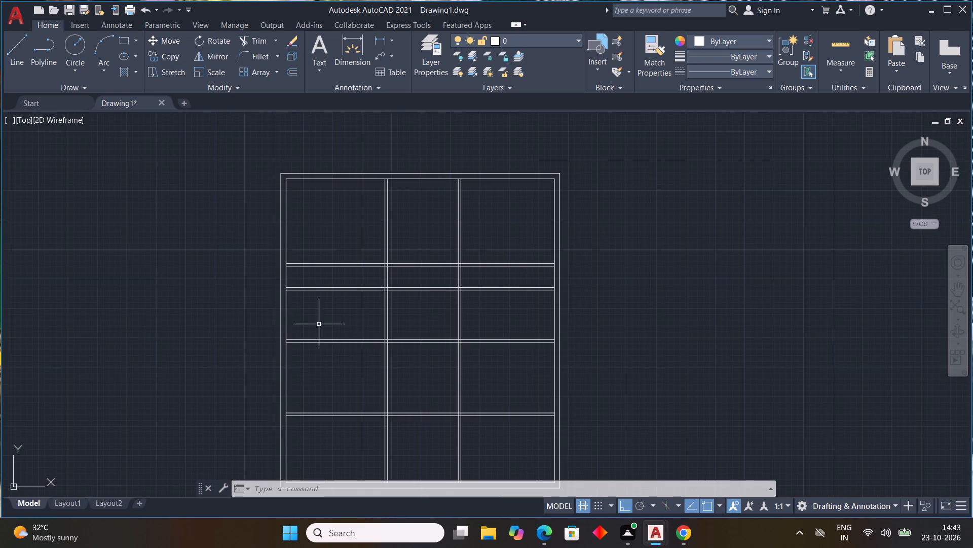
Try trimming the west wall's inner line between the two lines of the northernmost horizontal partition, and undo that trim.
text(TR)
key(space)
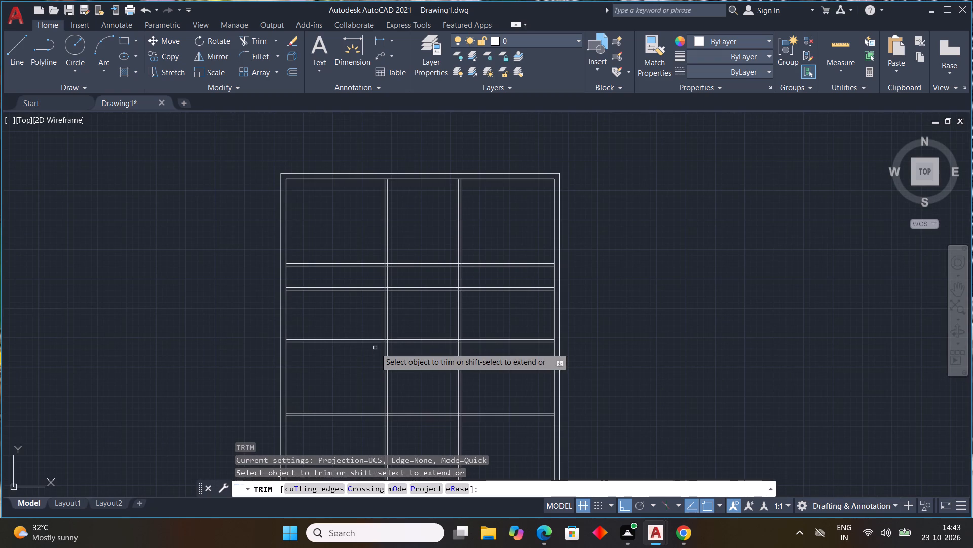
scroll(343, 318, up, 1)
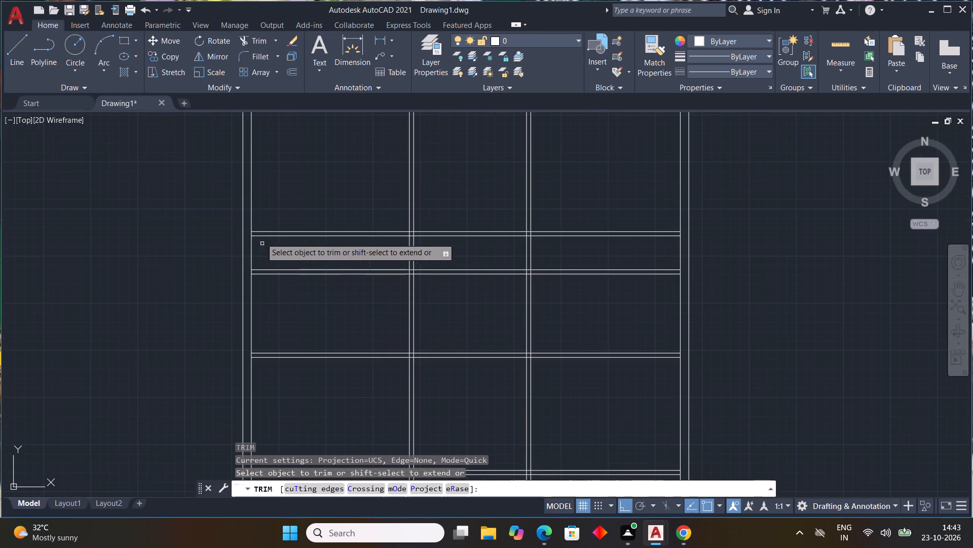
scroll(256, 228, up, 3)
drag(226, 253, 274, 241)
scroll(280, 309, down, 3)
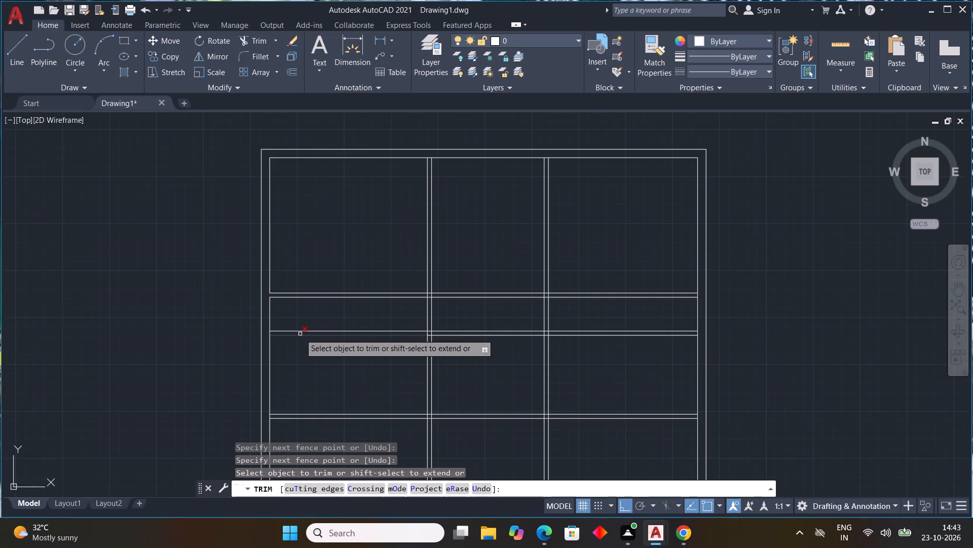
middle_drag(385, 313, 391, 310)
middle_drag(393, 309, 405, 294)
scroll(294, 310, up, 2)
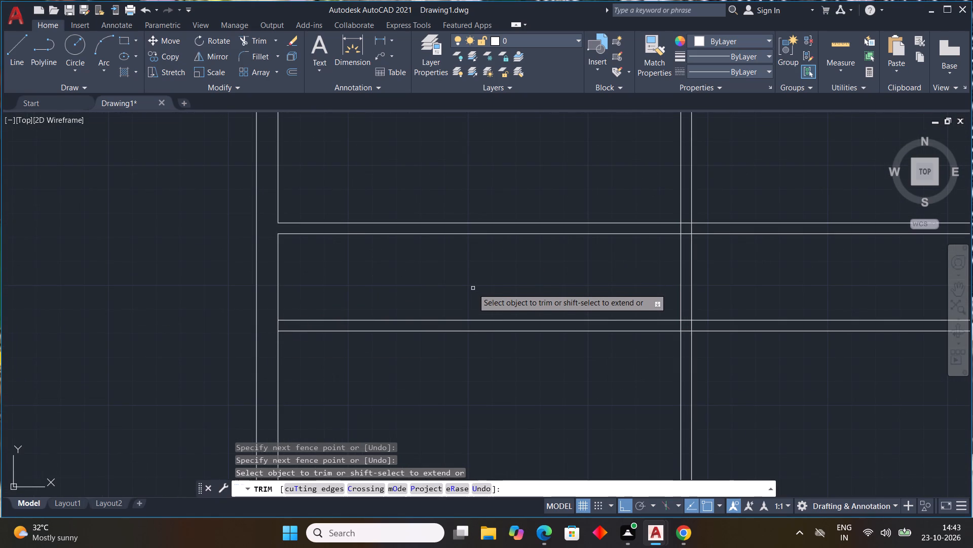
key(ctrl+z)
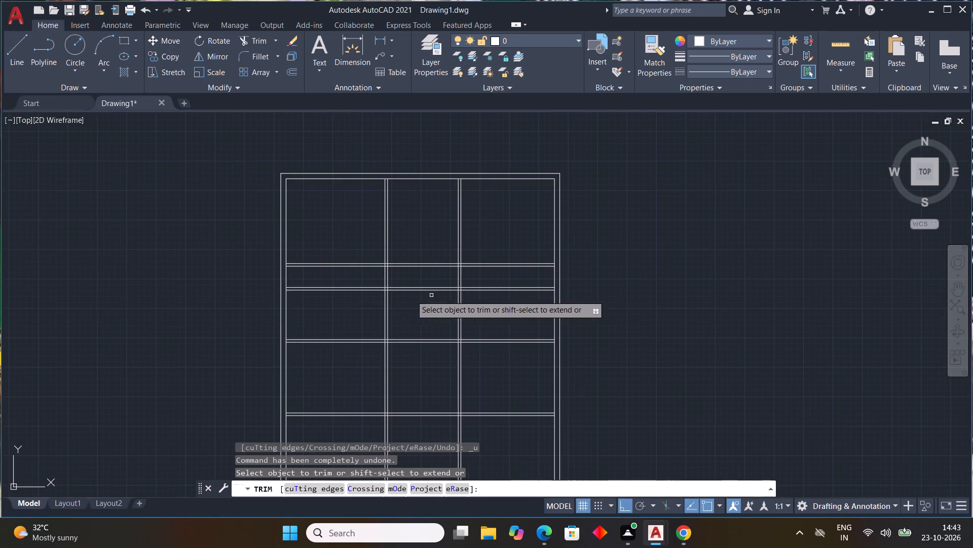
Trim the west wall's inner line between the paired lines of all four horizontal partitions to open the wall junctions.
scroll(283, 283, up, 4)
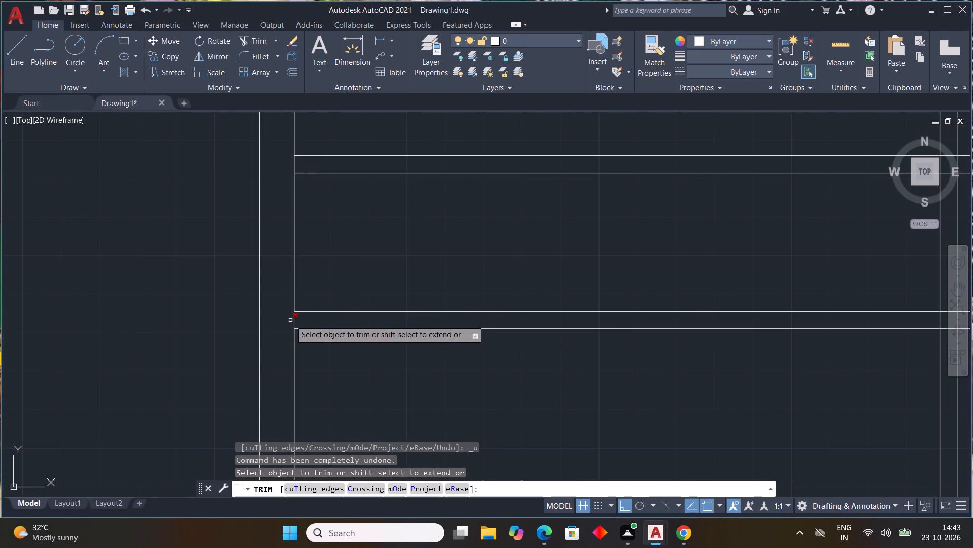
drag(290, 320, 306, 320)
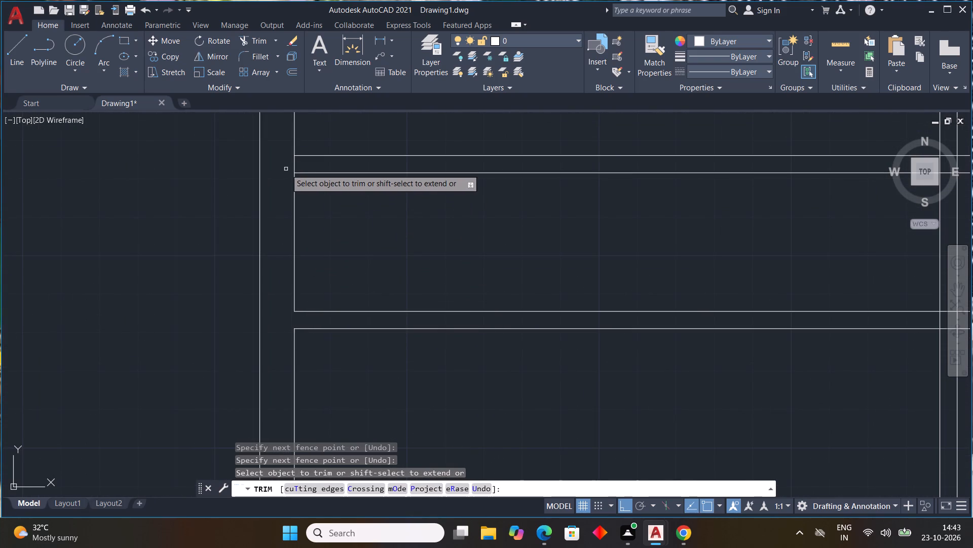
drag(286, 169, 290, 167)
click(305, 169)
scroll(328, 292, down, 3)
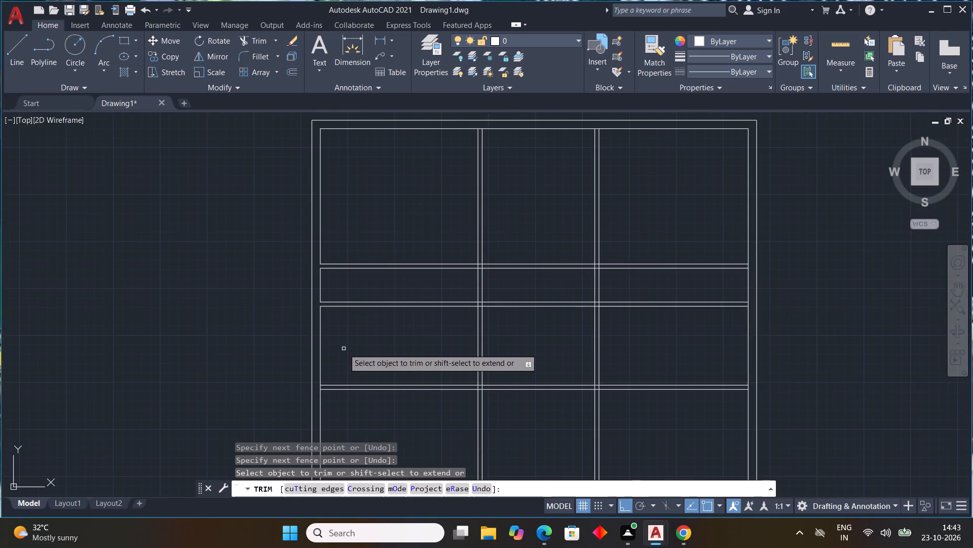
middle_drag(344, 343, 350, 241)
scroll(320, 298, up, 3)
drag(328, 256, 341, 254)
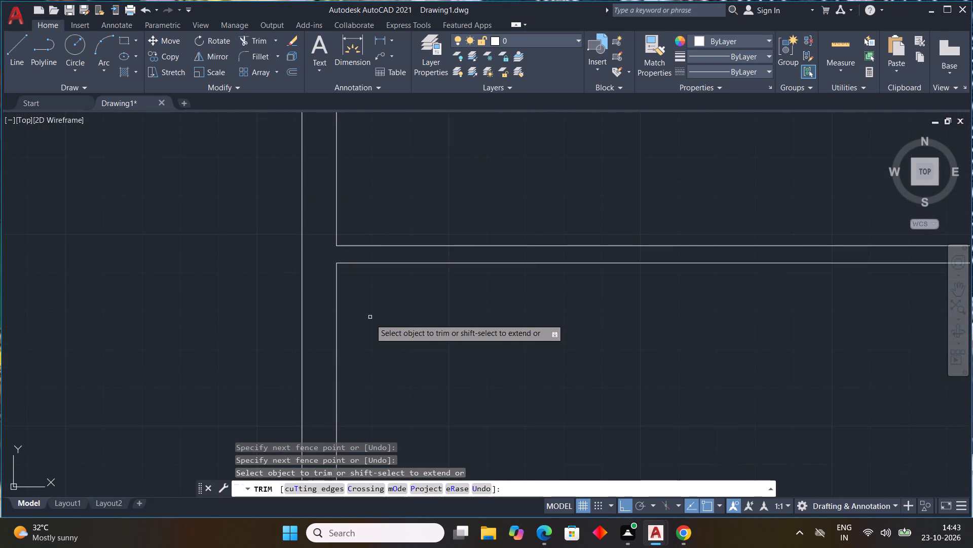
scroll(373, 328, down, 4)
middle_drag(420, 357, 415, 283)
middle_drag(403, 271, 387, 261)
scroll(354, 310, up, 3)
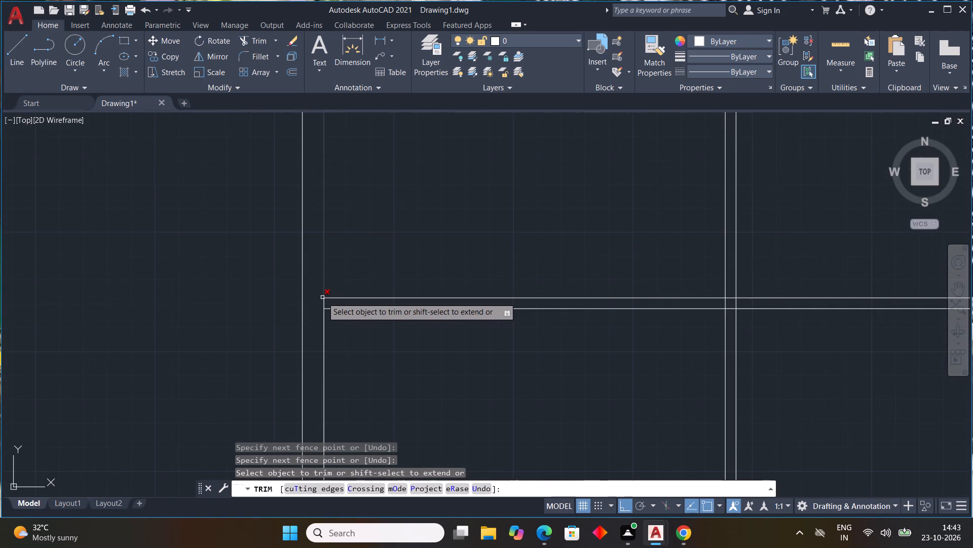
drag(321, 301, 347, 299)
Trim the east wall's inner line between the paired lines of the first and second horizontal partitions from the north.
scroll(353, 326, down, 3)
middle_drag(368, 368, 360, 356)
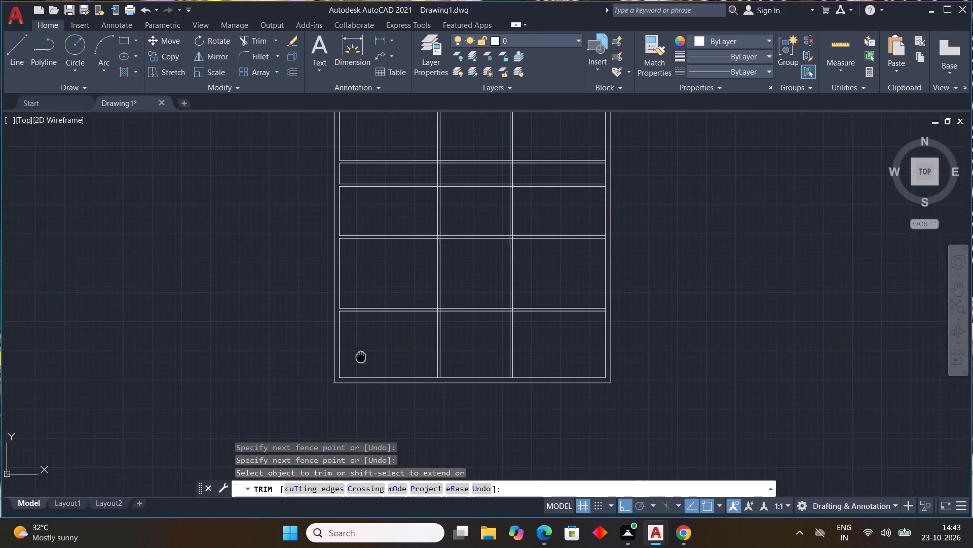
middle_drag(360, 356, 312, 386)
middle_drag(312, 386, 304, 391)
middle_drag(656, 319, 648, 345)
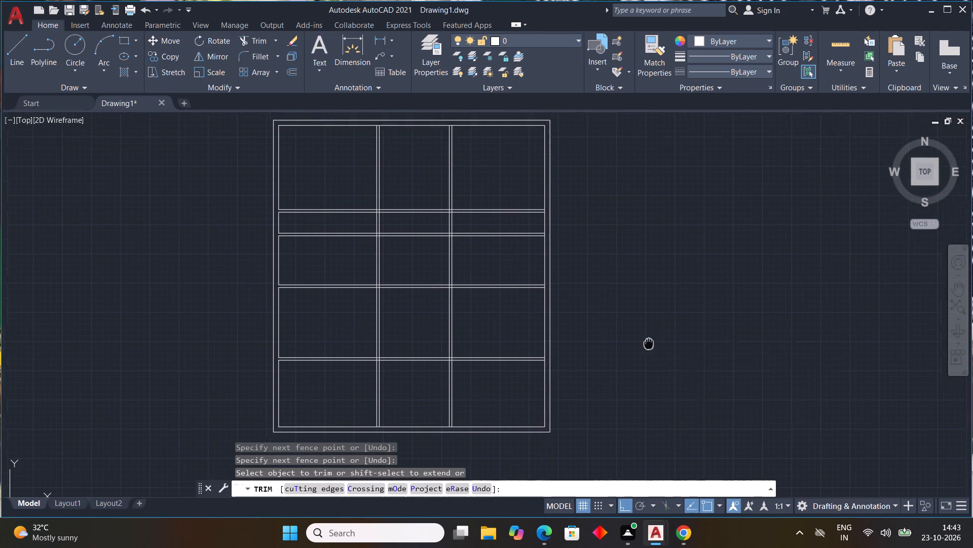
middle_drag(648, 345, 606, 418)
scroll(507, 297, up, 4)
drag(439, 280, 448, 282)
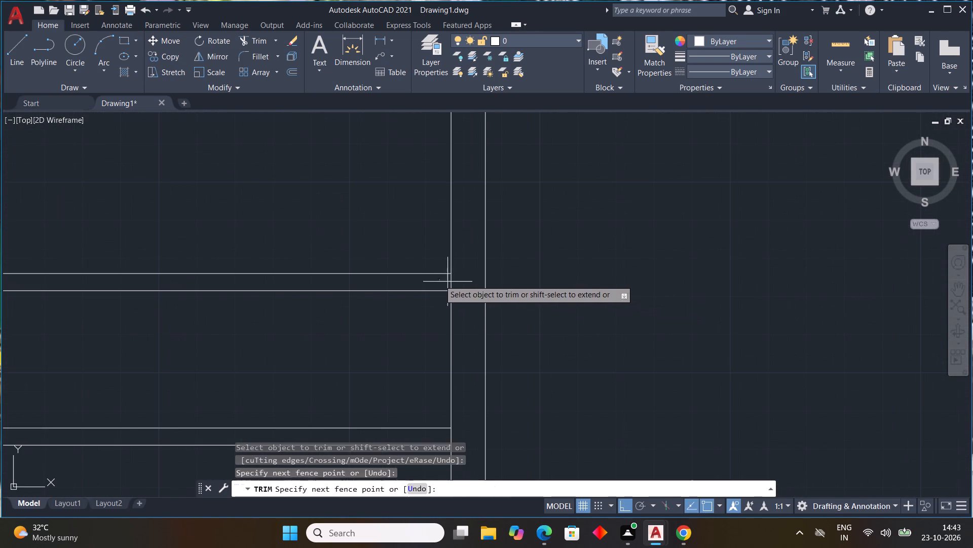
drag(448, 282, 453, 282)
scroll(464, 312, down, 4)
scroll(455, 316, up, 4)
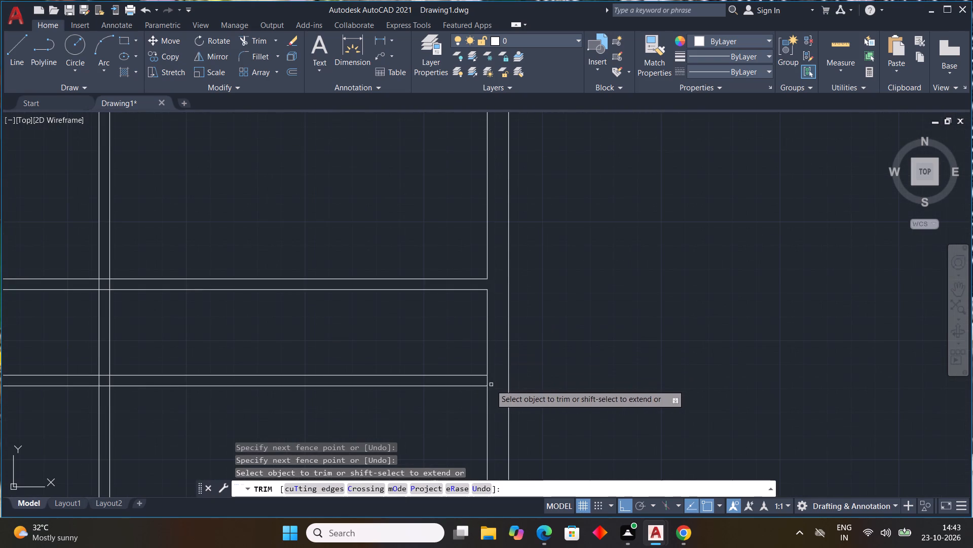
click(487, 382)
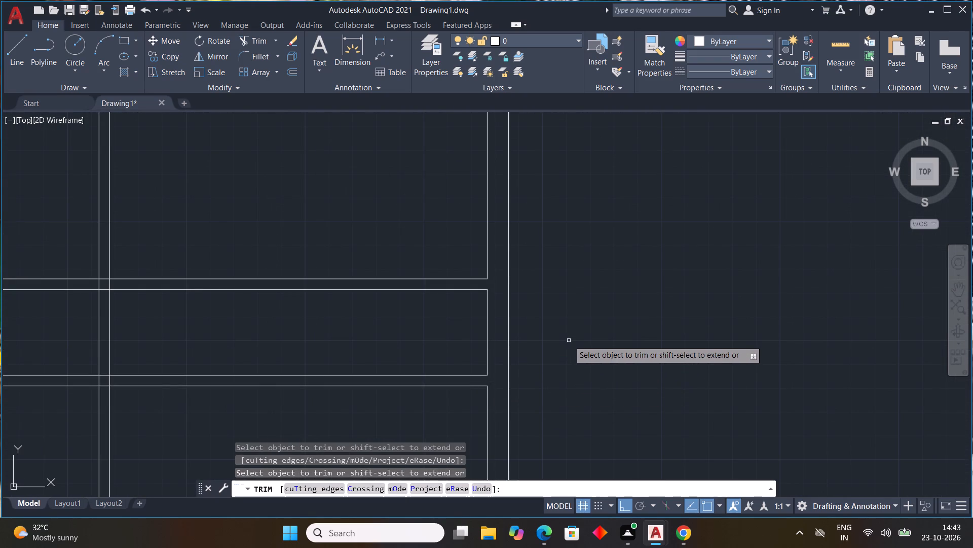
Trim the east wall's inner line between the paired lines of the third and fourth horizontal partitions and end the Trim command.
scroll(569, 340, down, 2)
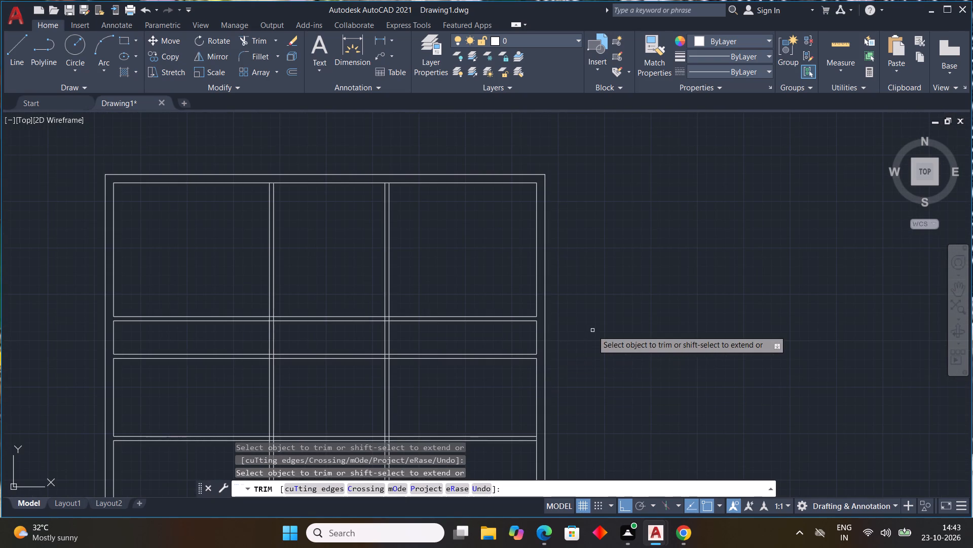
middle_drag(594, 363, 635, 286)
scroll(594, 363, up, 1)
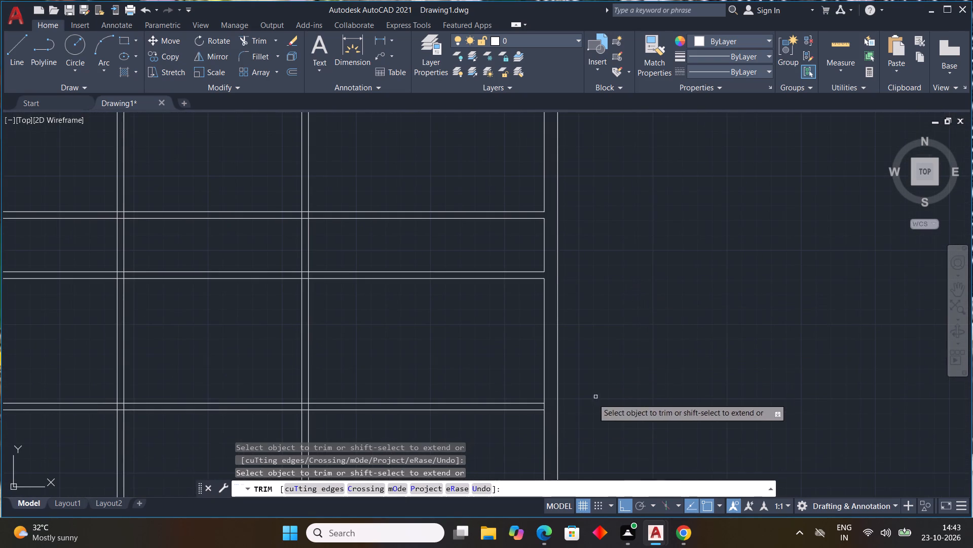
scroll(548, 408, up, 2)
click(538, 407)
scroll(633, 413, down, 3)
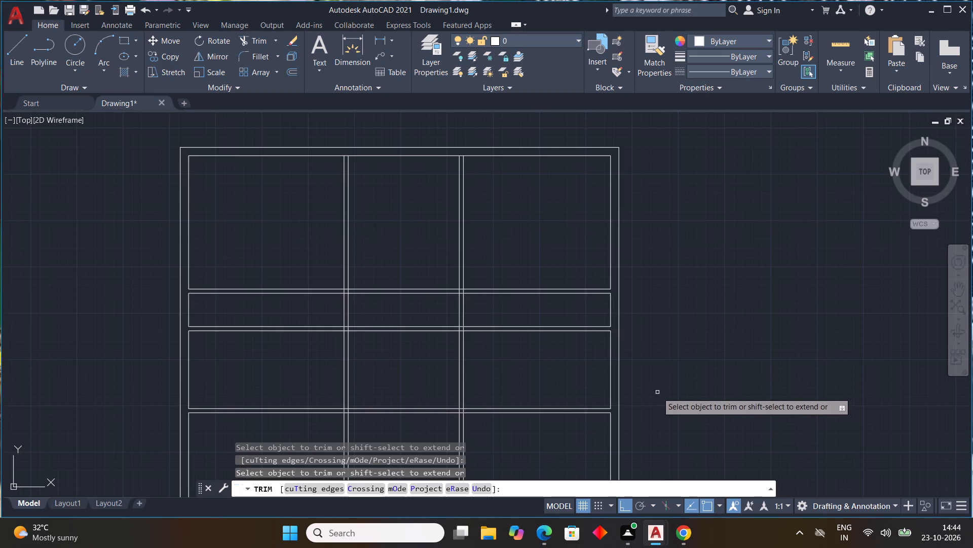
scroll(663, 381, down, 3)
scroll(664, 422, up, 1)
middle_drag(660, 408, 594, 330)
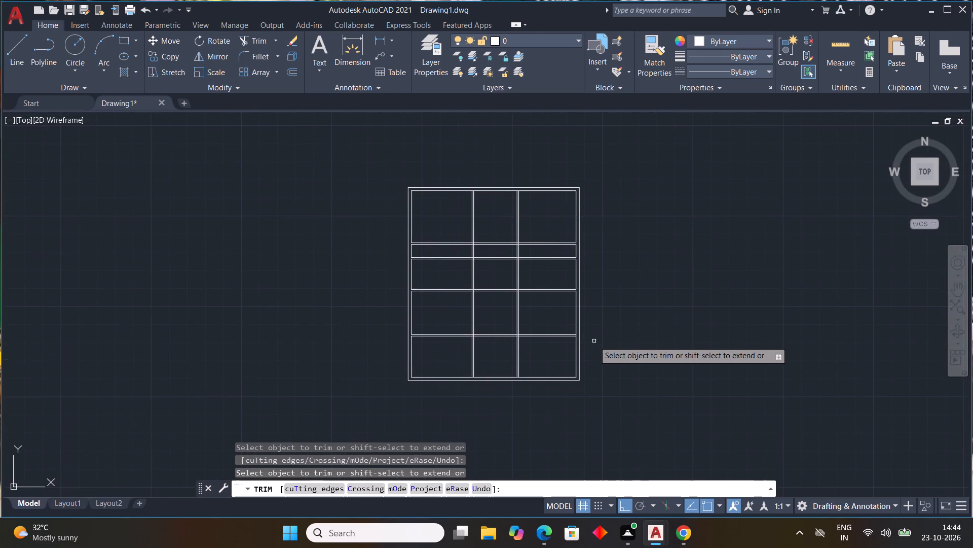
scroll(594, 341, up, 3)
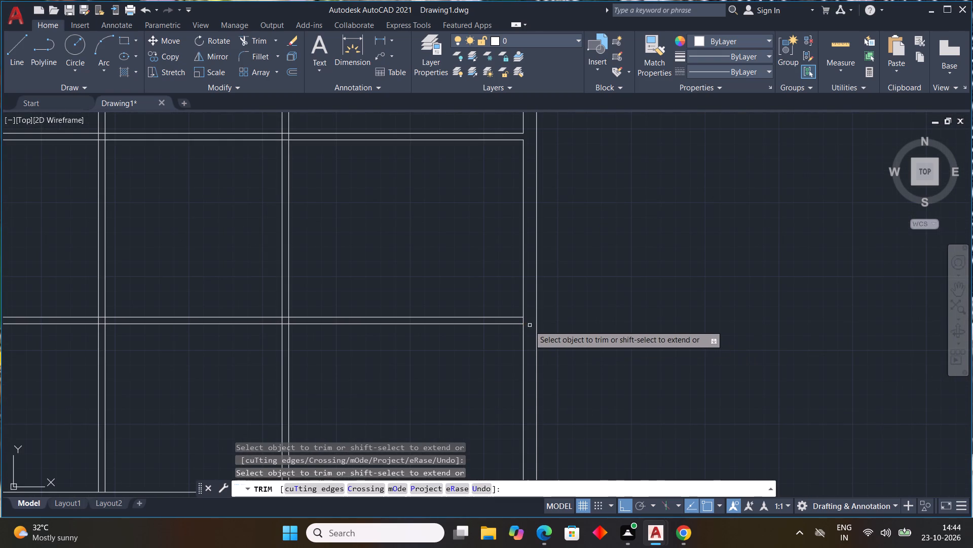
click(523, 321)
scroll(611, 321, up, 1)
scroll(611, 321, down, 3)
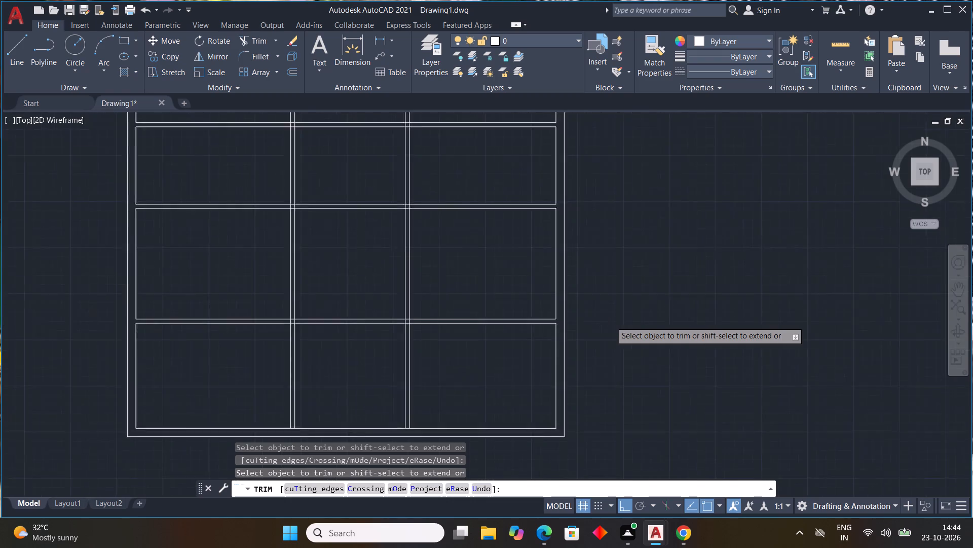
middle_drag(611, 321, 653, 331)
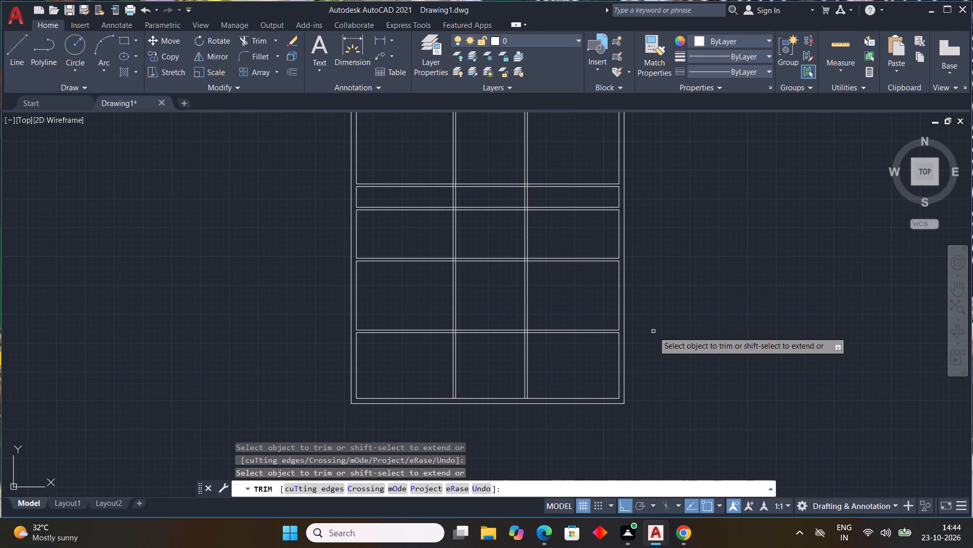
key(Escape)
key(Escape)
key(Escape)
key(Escape)
key(Escape)
key(Escape)
key(Escape)
key(Escape)
key(Escape)
key(Escape)
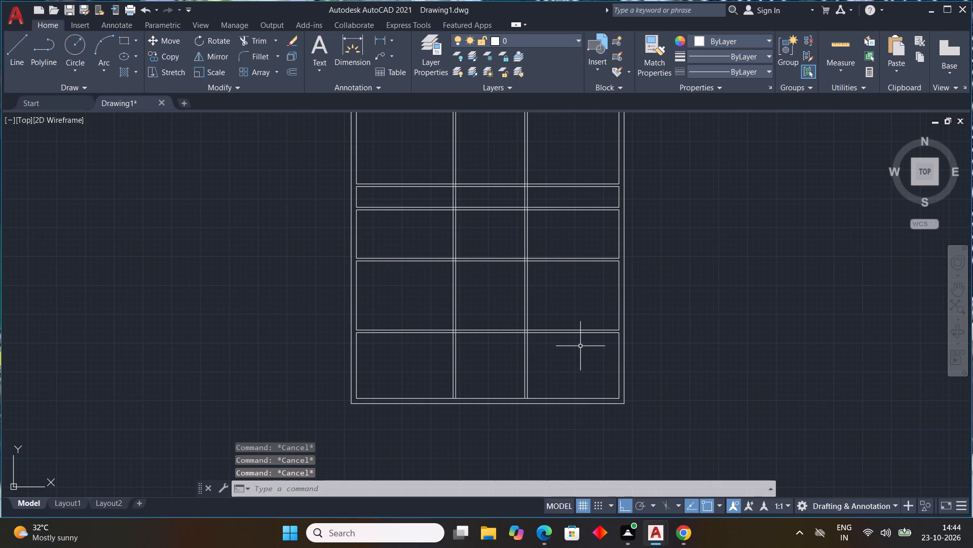
Examine the overall floor plan, checking the partition layout and the wall junctions on all sides.
scroll(572, 302, down, 1)
middle_drag(572, 304, 559, 357)
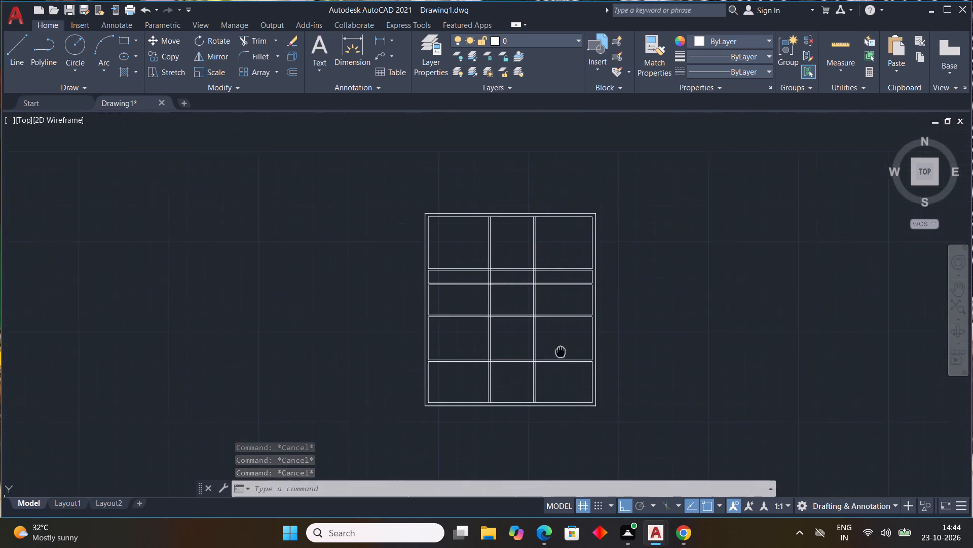
middle_drag(559, 357, 545, 380)
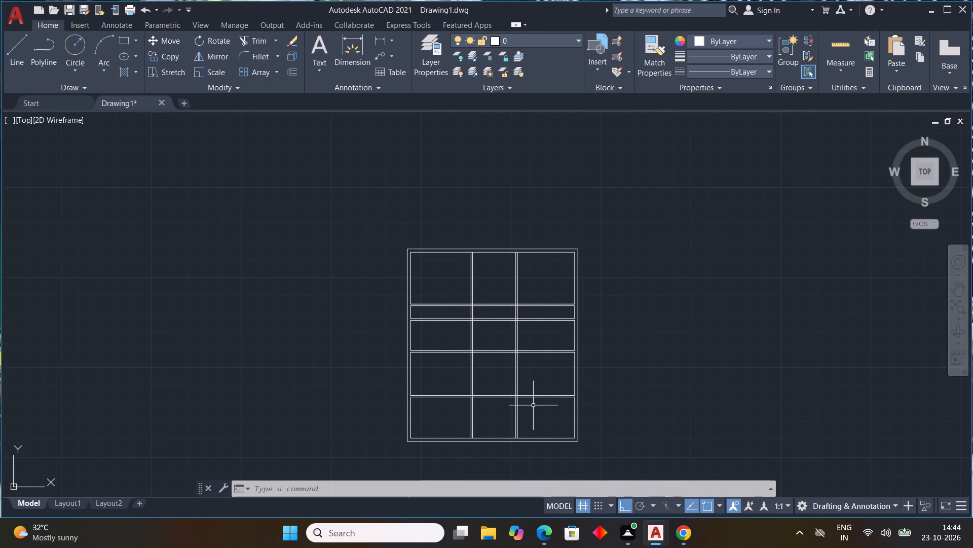
middle_drag(583, 420, 530, 333)
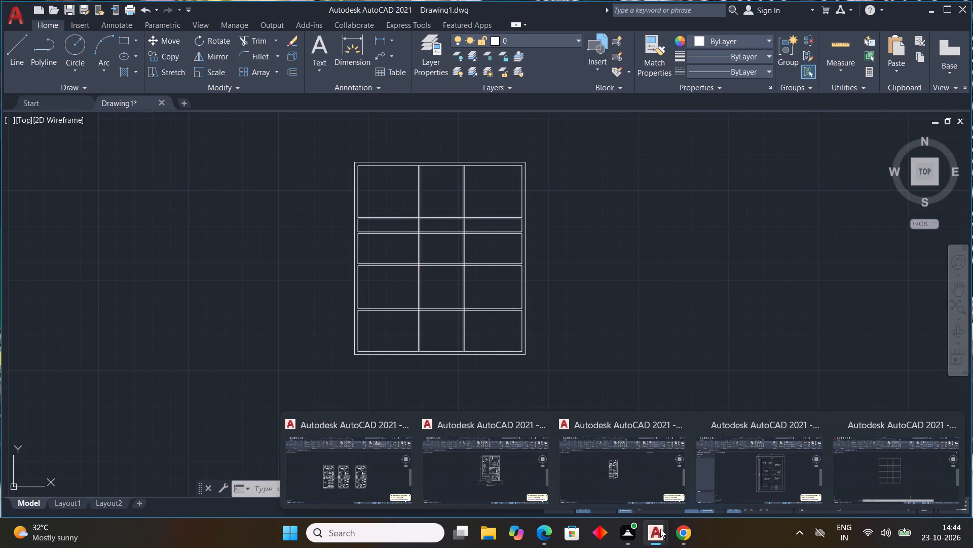
click(866, 482)
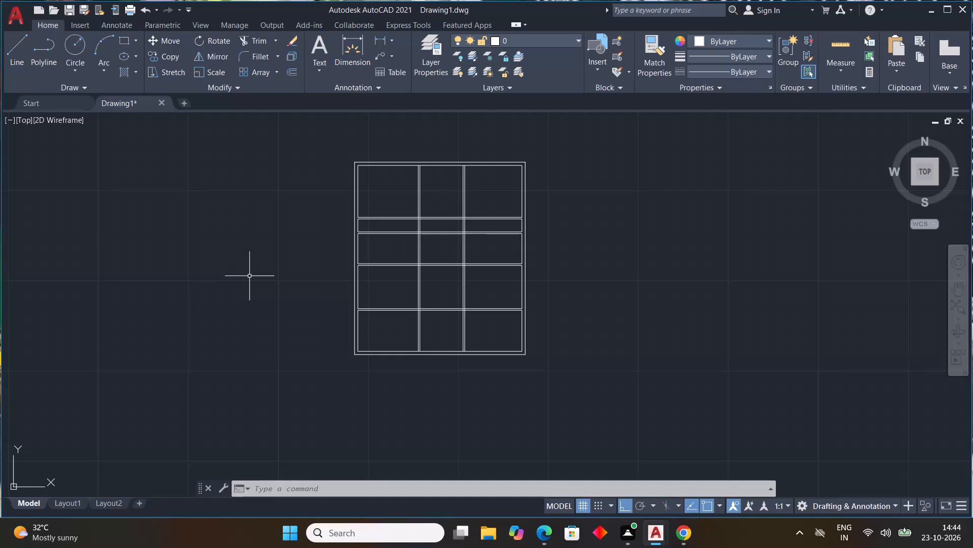
scroll(251, 277, down, 3)
scroll(427, 262, up, 1)
scroll(321, 278, down, 1)
middle_drag(264, 302, 388, 342)
scroll(367, 326, up, 5)
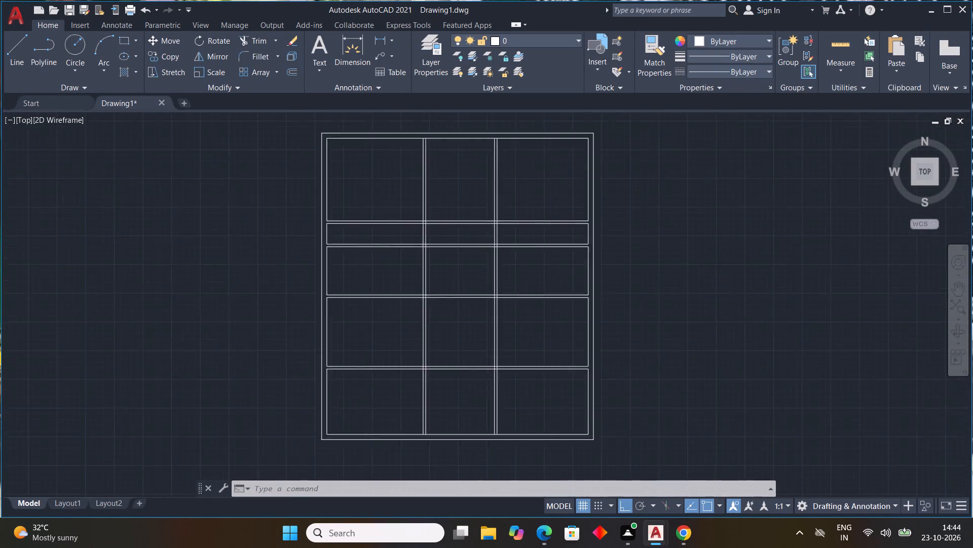
scroll(417, 344, down, 3)
scroll(417, 344, up, 1)
middle_drag(417, 344, 300, 337)
scroll(339, 333, up, 2)
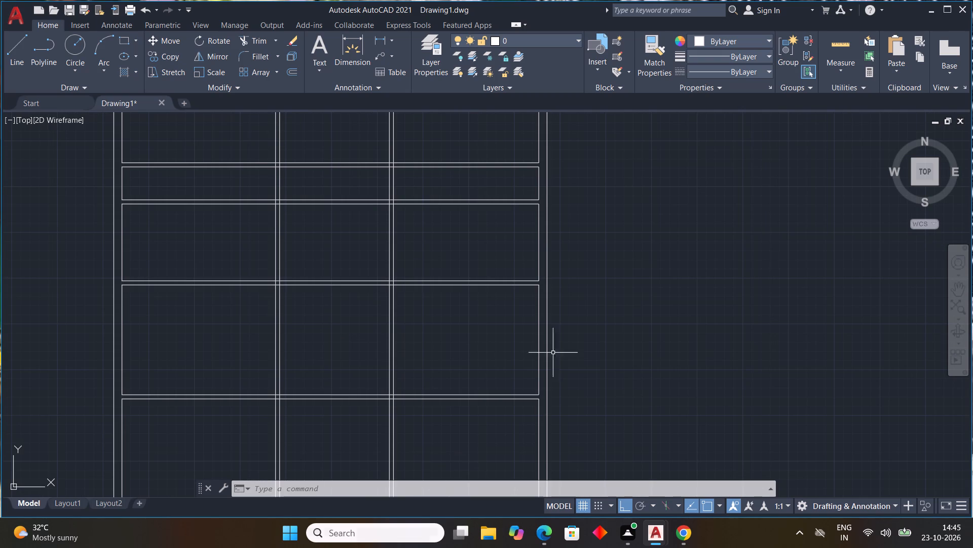
scroll(332, 292, down, 4)
scroll(418, 333, up, 1)
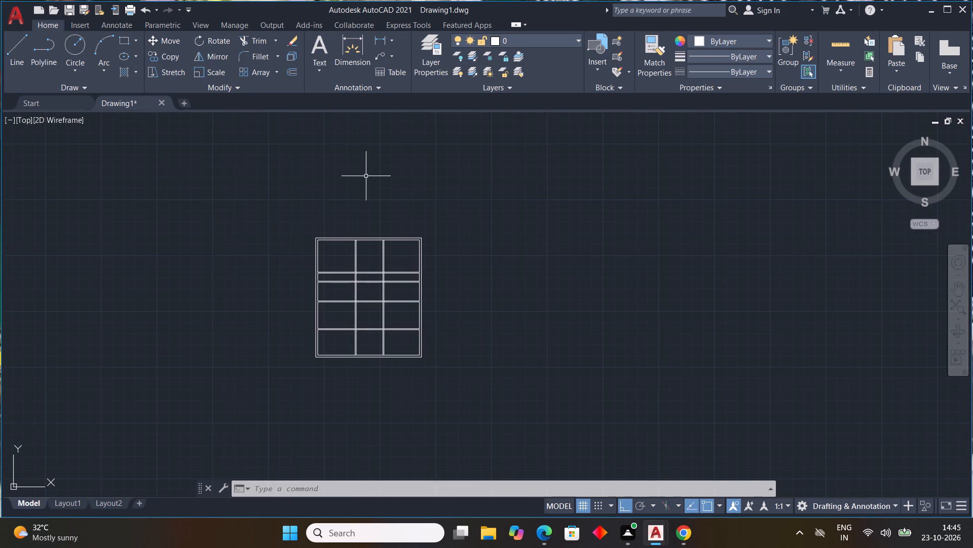
scroll(344, 243, down, 1)
scroll(342, 265, up, 5)
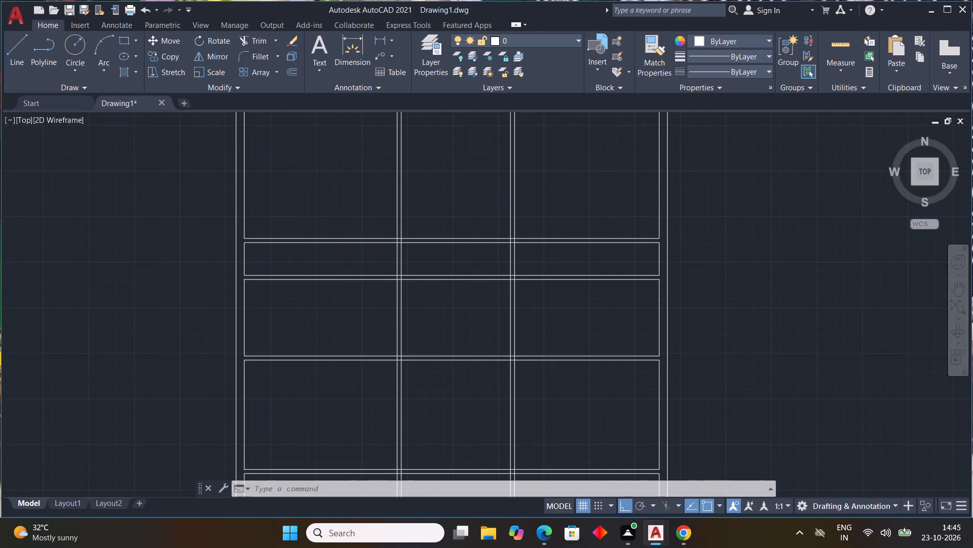
scroll(553, 280, down, 3)
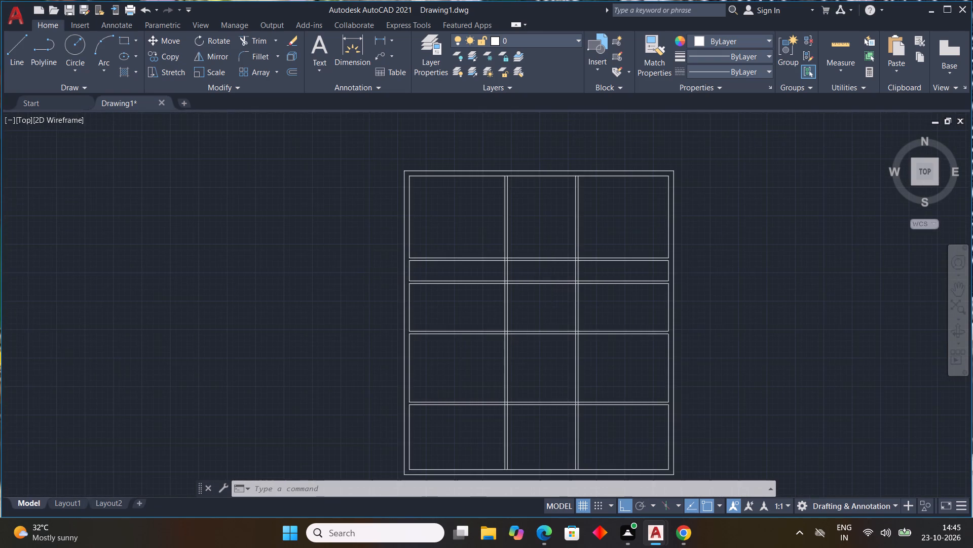
scroll(553, 280, up, 3)
middle_drag(553, 280, 420, 293)
scroll(553, 280, down, 1)
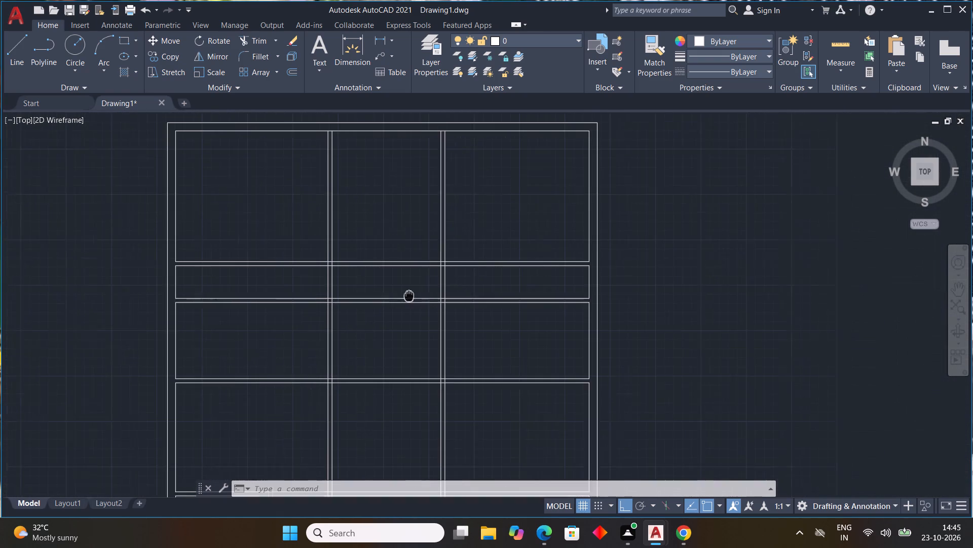
middle_drag(420, 293, 415, 294)
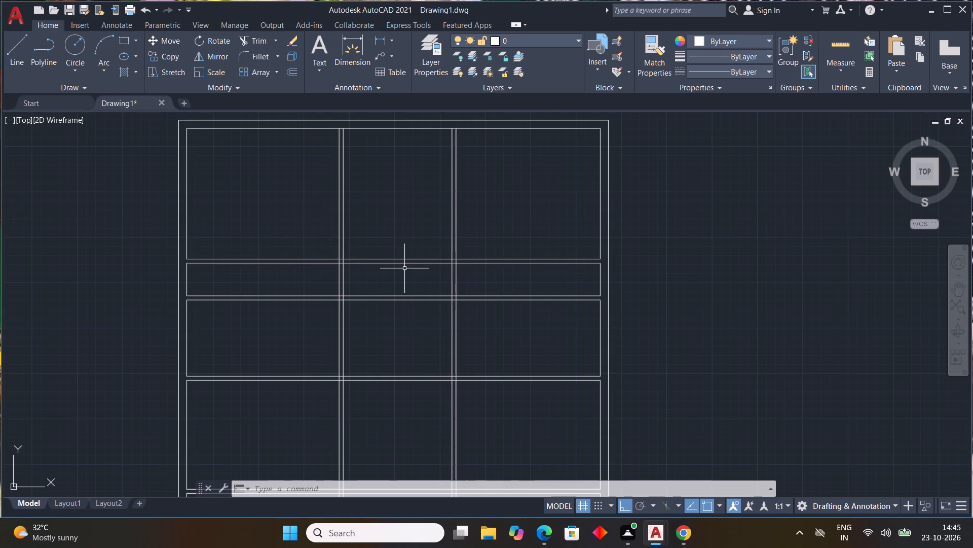
Offset the west wall's inner line 8' east in the passage and in the room row directly south of it.
text(OFF)
key(space)
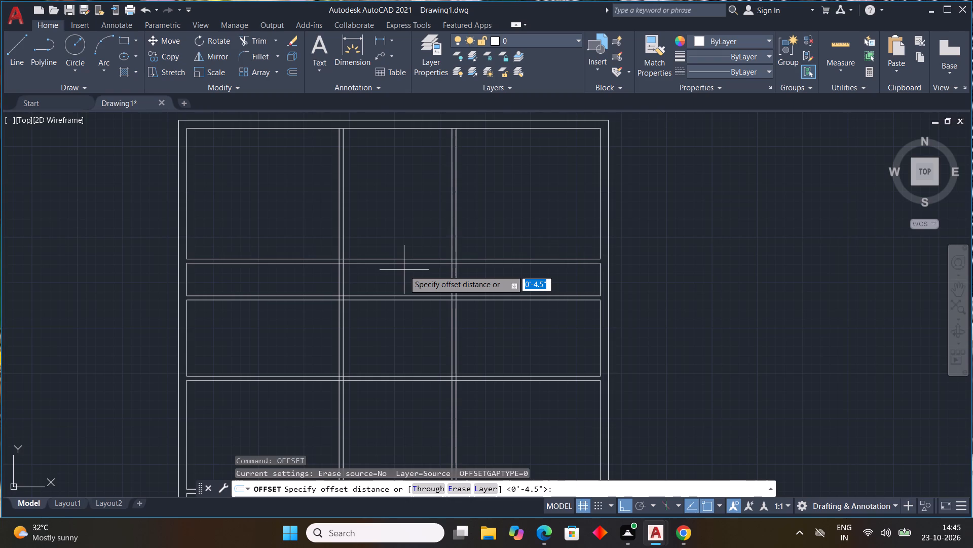
key(8)
key(l)
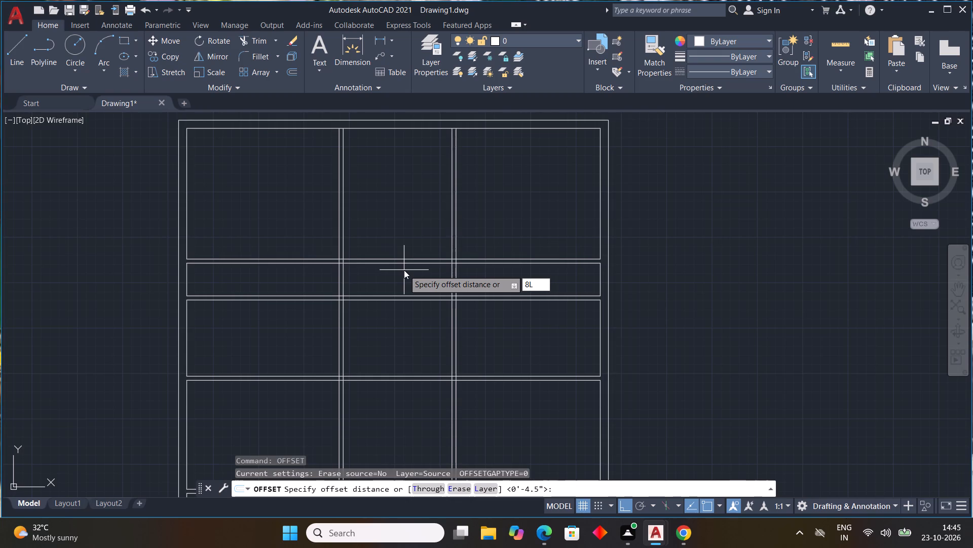
key(BackSpace)
key(apostrophe)
key(Return)
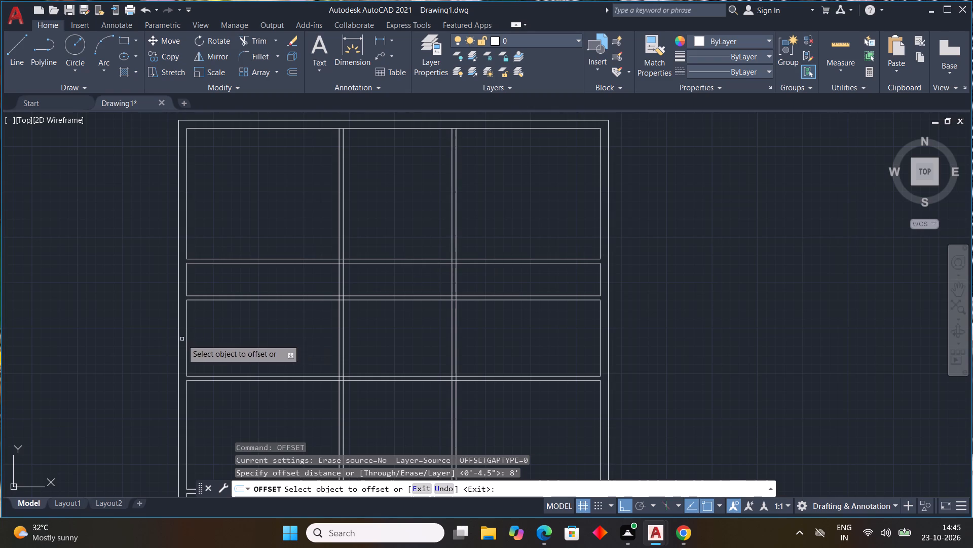
drag(185, 340, 193, 340)
click(276, 340)
drag(185, 282, 201, 287)
click(310, 302)
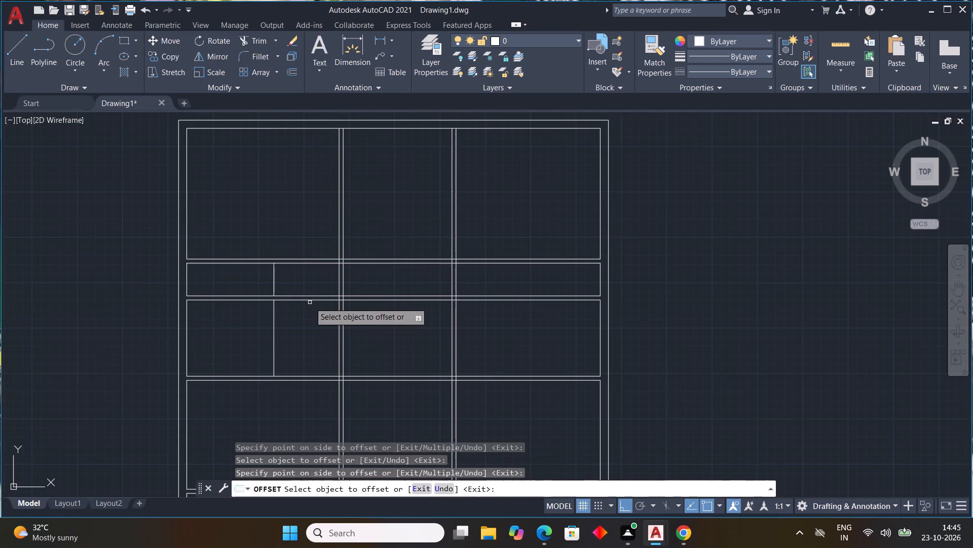
key(Escape)
Offset both new vertical lines 4.5" east to form a short vertical partition and end the Offset command.
key(space)
text(4.5")
key(Return)
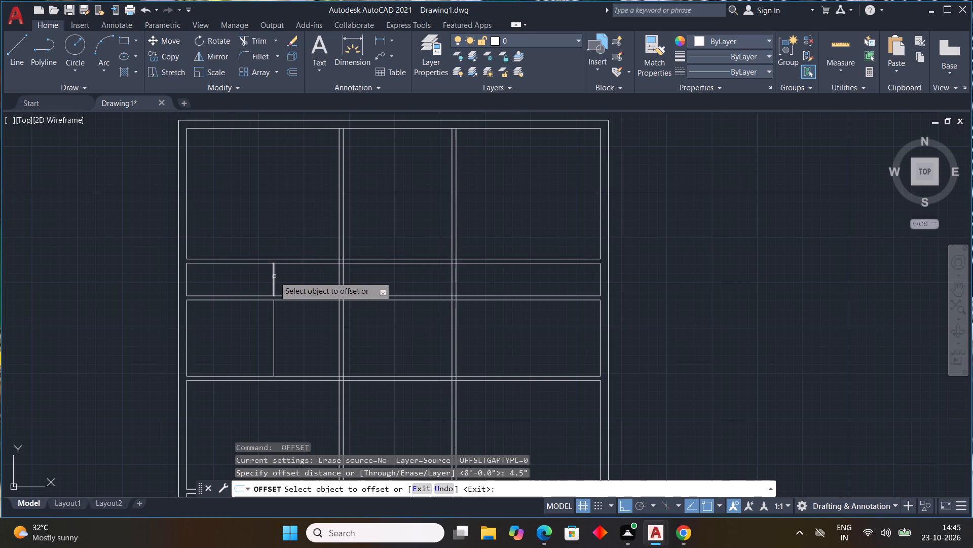
click(274, 277)
click(313, 286)
drag(273, 344, 287, 342)
click(306, 342)
key(Escape)
Stretch the north end of the short partition's lower east line across the second horizontal partition to meet the passage's south edge.
scroll(285, 325, up, 2)
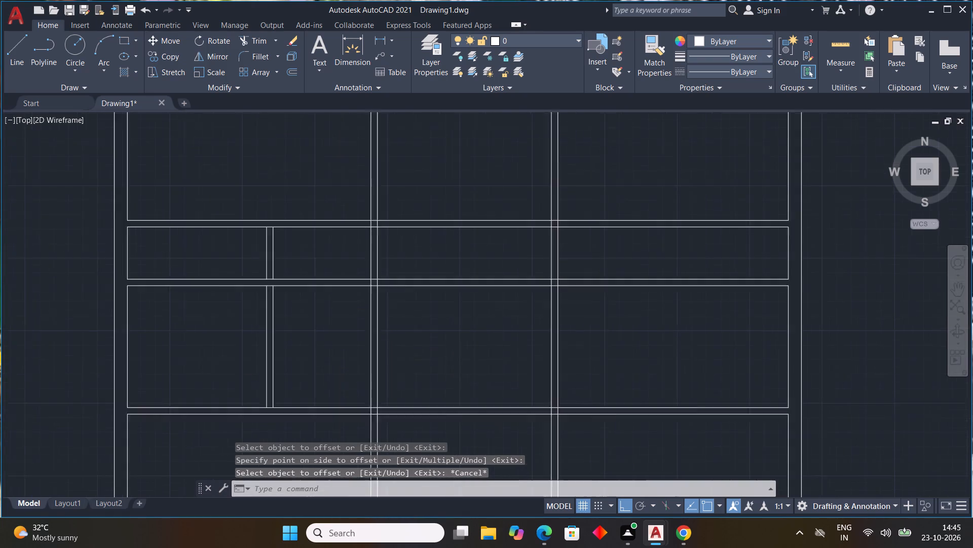
scroll(285, 325, up, 1)
click(255, 300)
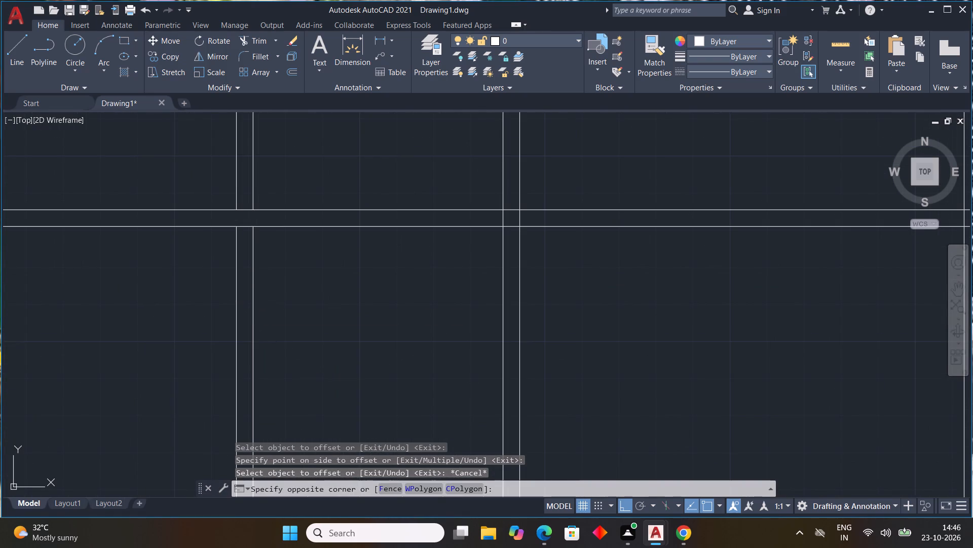
click(252, 293)
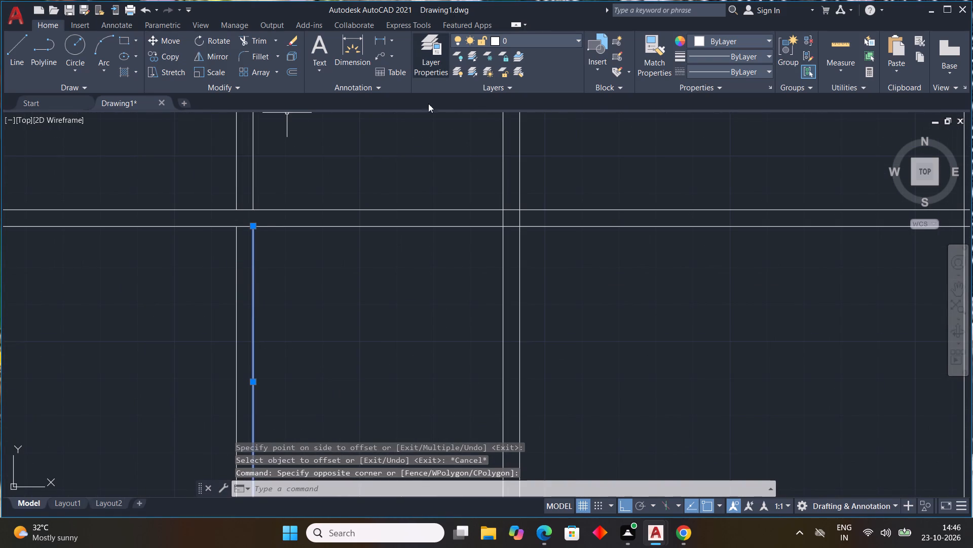
click(254, 224)
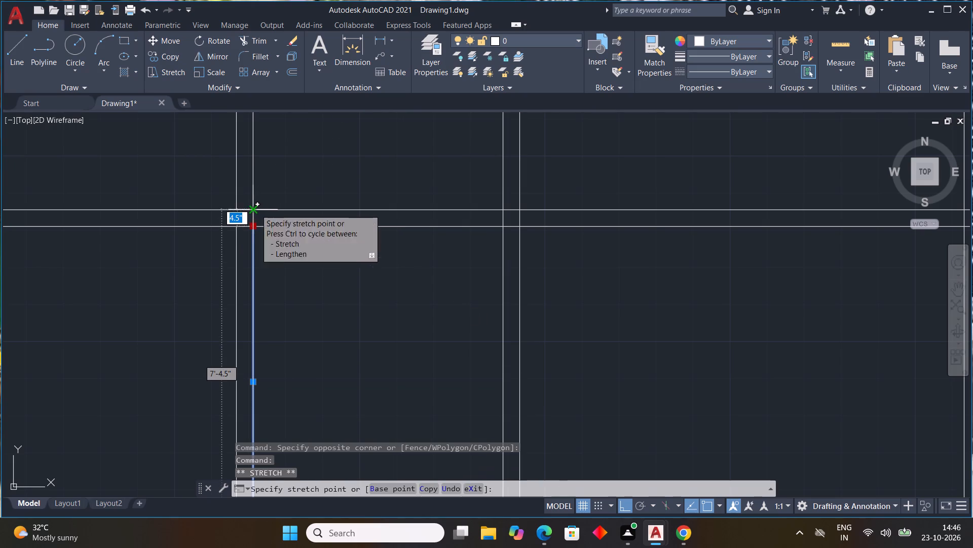
click(255, 209)
key(Escape)
scroll(323, 228, down, 4)
scroll(345, 213, up, 3)
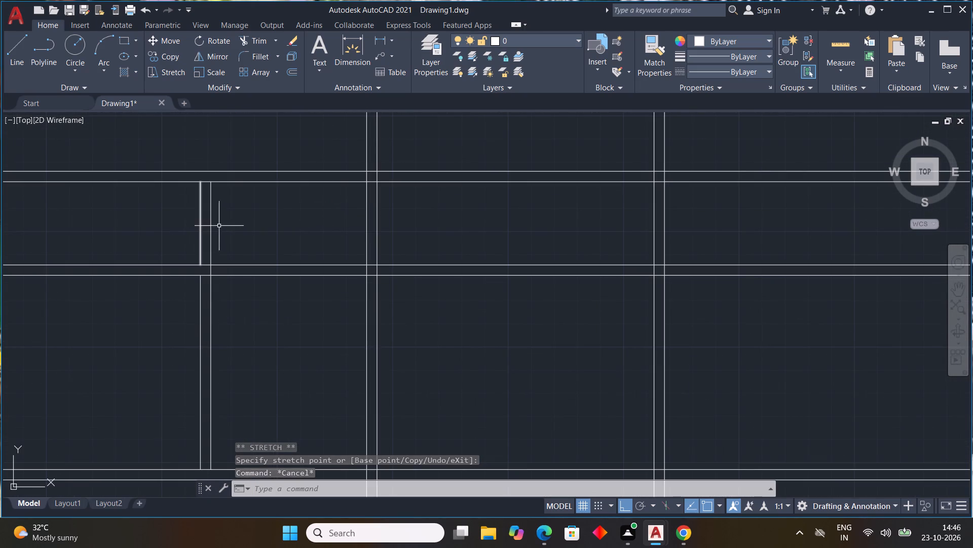
Draw two short closing lines across the passage's north partition, one west and one east of the western short partition.
middle_drag(224, 227, 389, 247)
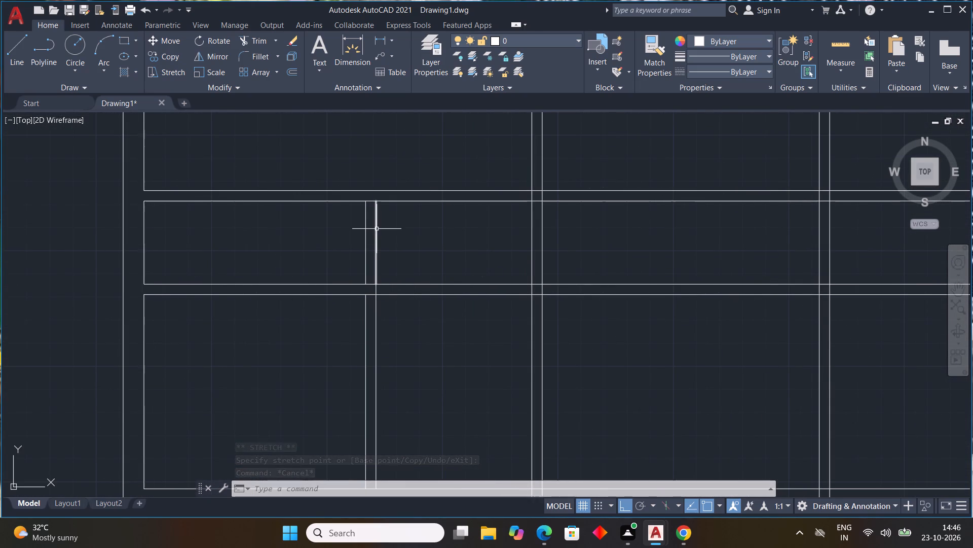
text(L)
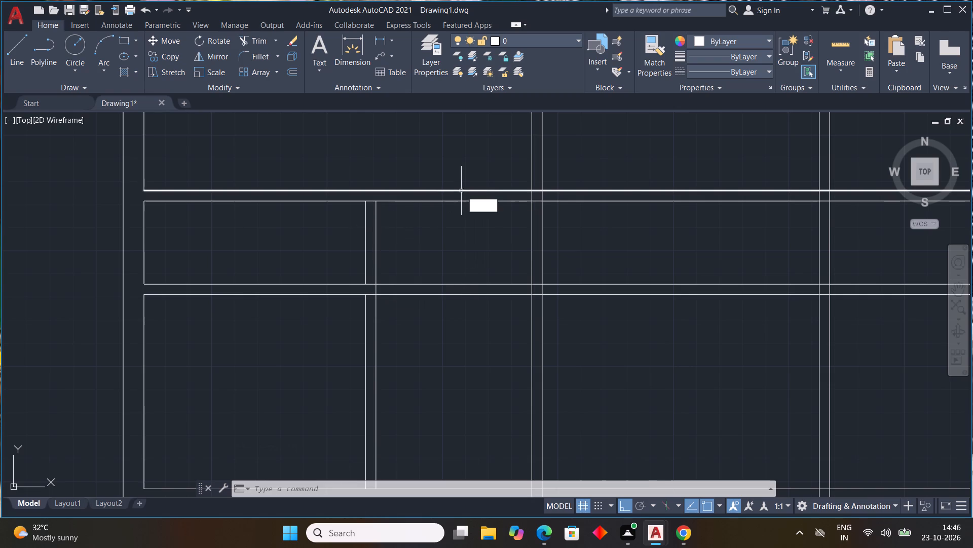
key(space)
click(450, 191)
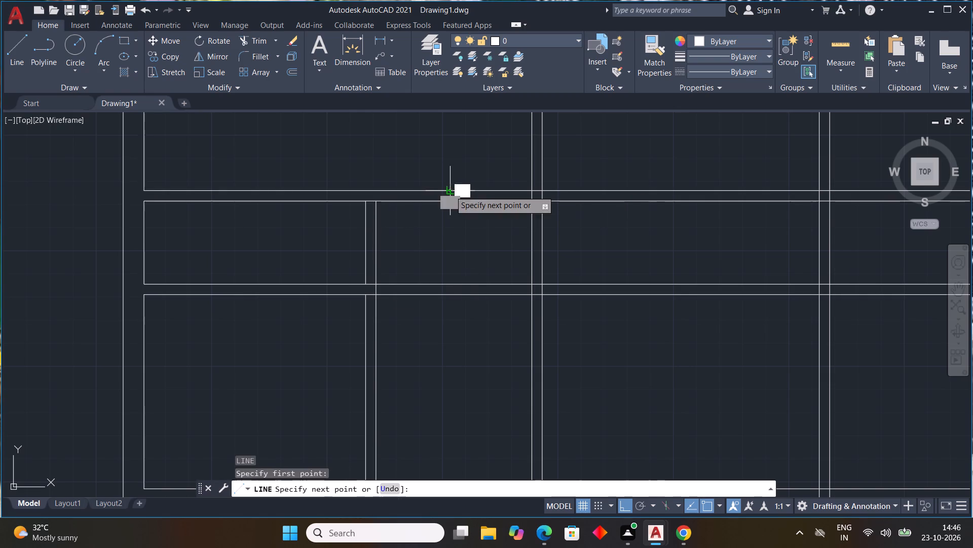
click(447, 203)
key(Escape)
key(space)
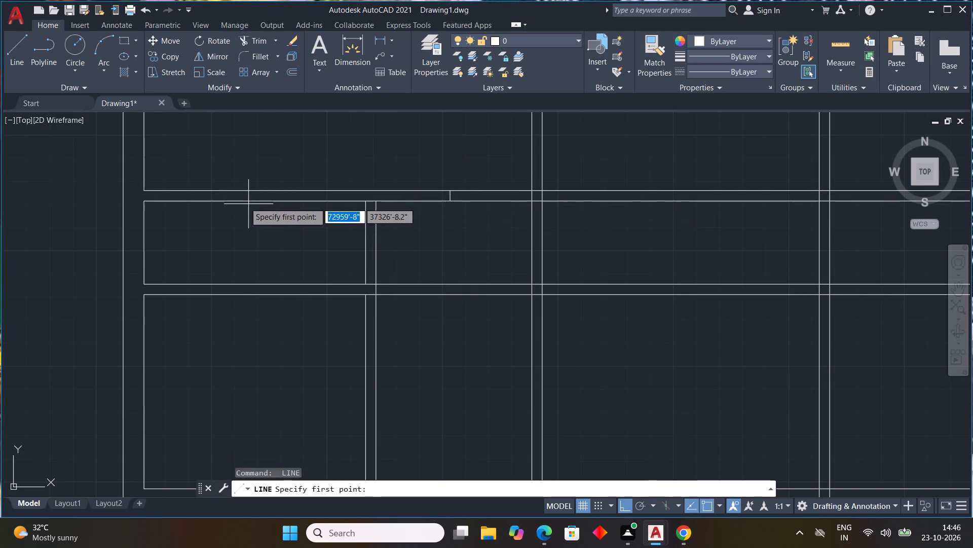
click(214, 195)
click(215, 205)
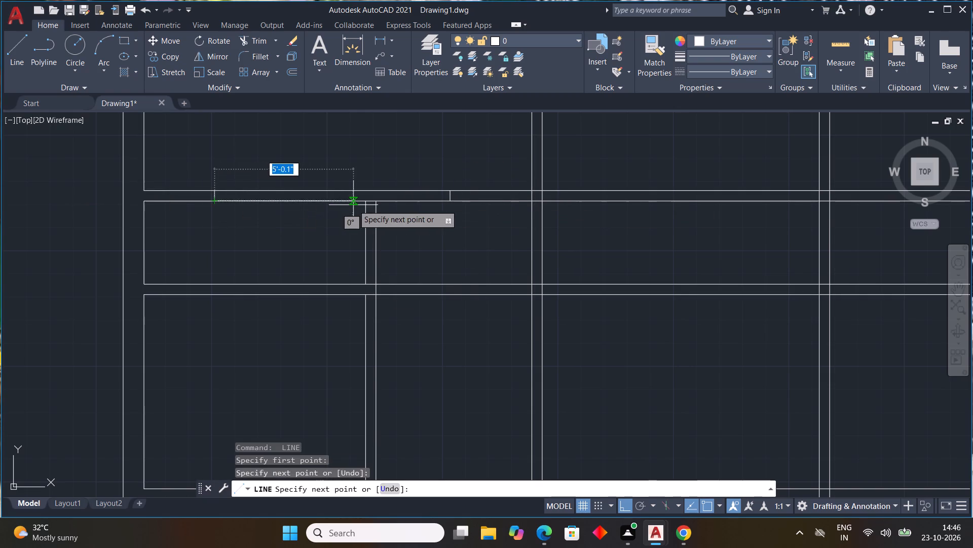
key(Escape)
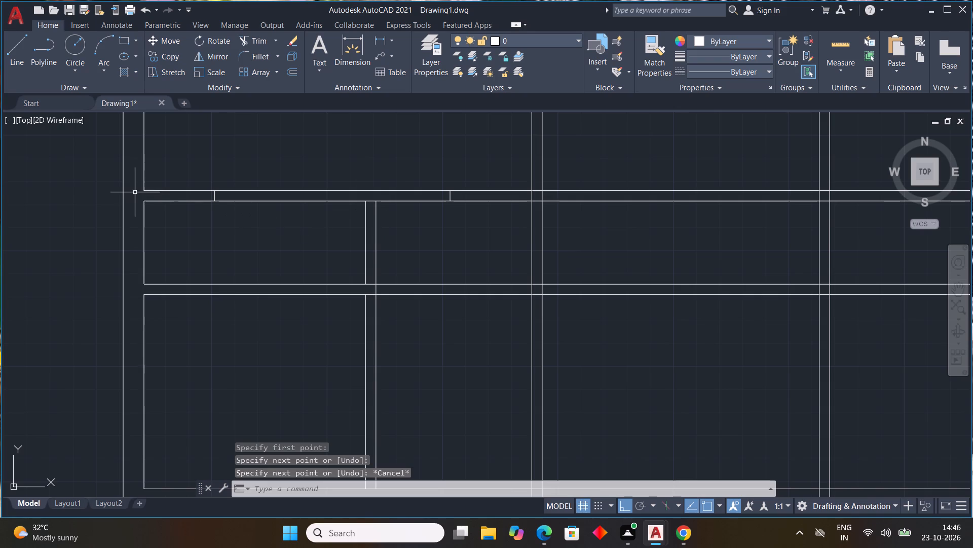
Draw a line joining the west wall's inner line across the end of the passage's north partition.
text(L)
key(space)
click(146, 188)
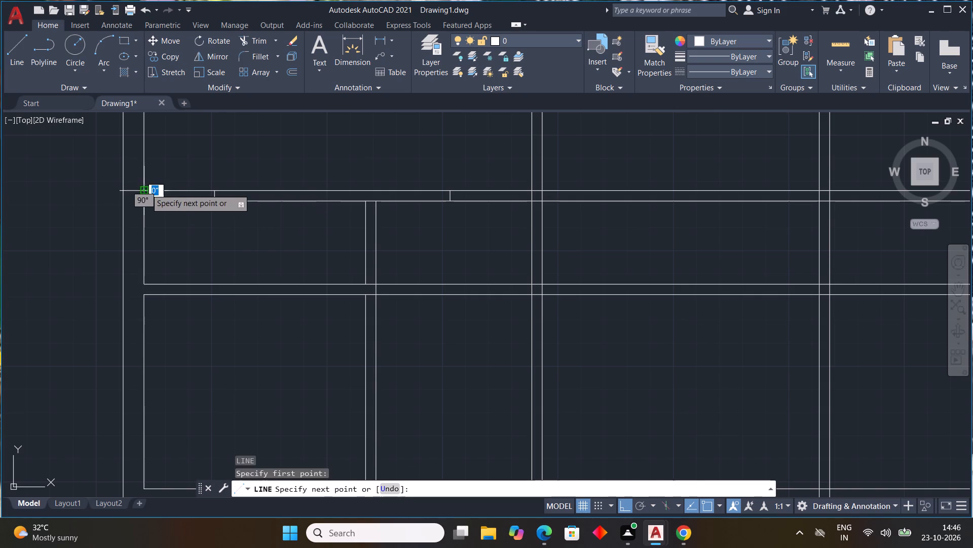
click(146, 201)
key(Escape)
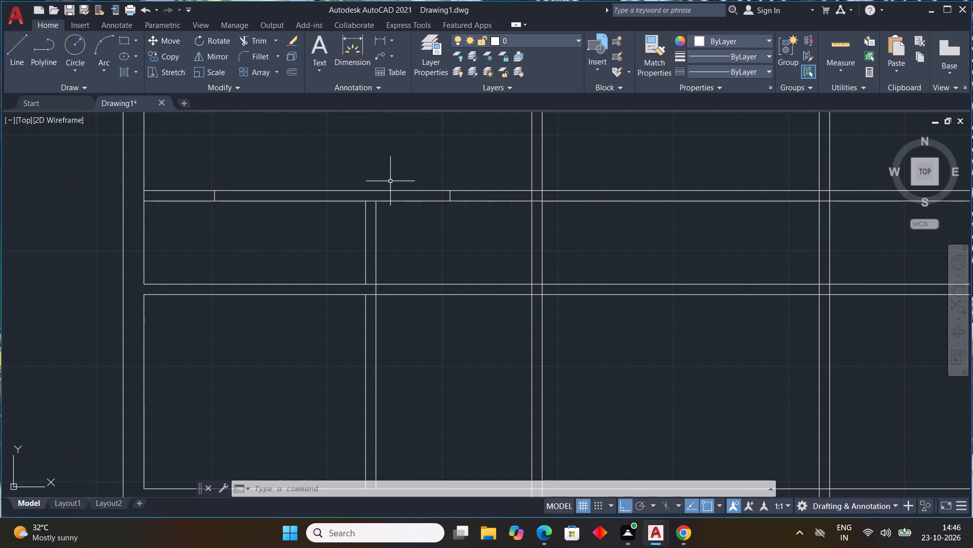
Trim the passage's north partition between the west wall and its closing line, and from the other closing line to the first long vertical partition.
scroll(377, 189, down, 2)
middle_drag(339, 212, 326, 204)
scroll(339, 212, up, 1)
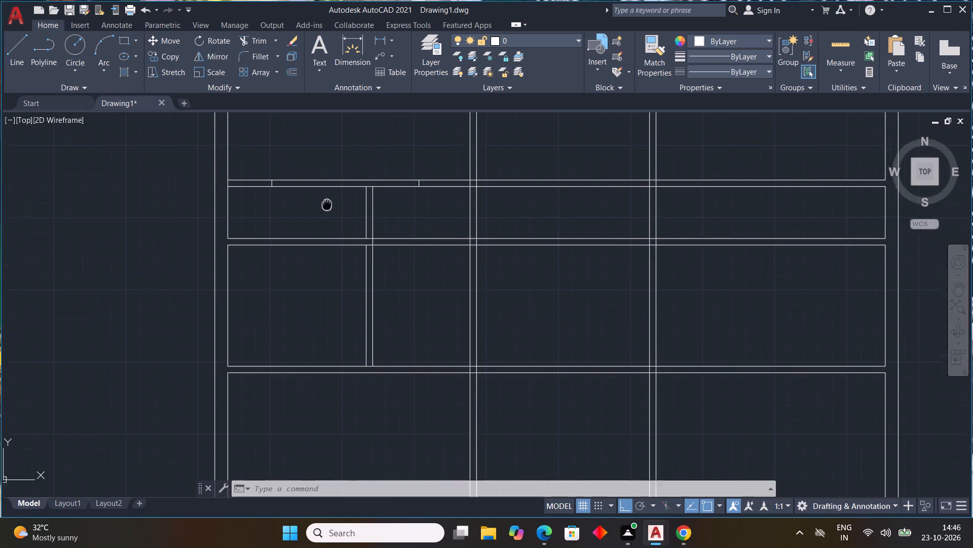
middle_drag(326, 204, 289, 197)
scroll(196, 229, up, 1)
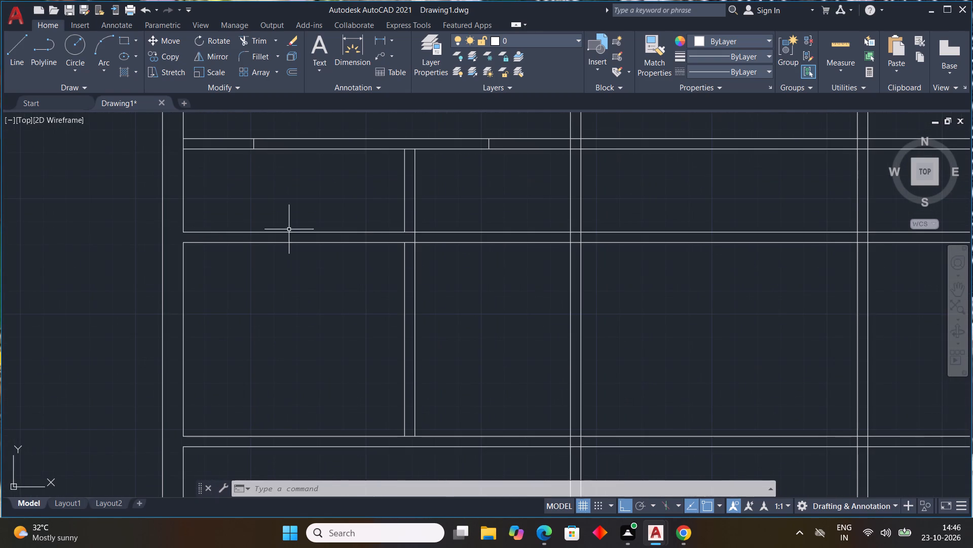
scroll(393, 229, down, 1)
text(TR)
key(space)
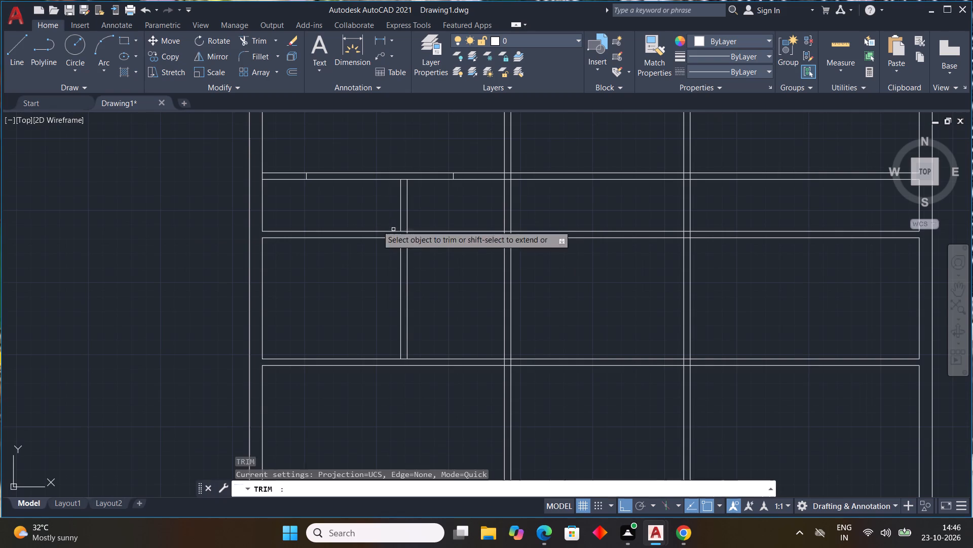
drag(292, 166, 288, 183)
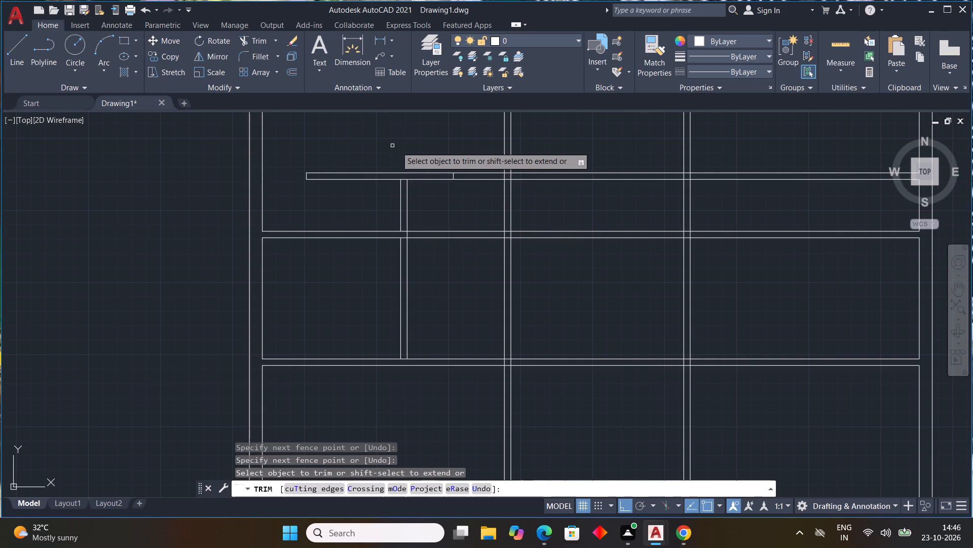
drag(476, 162, 476, 185)
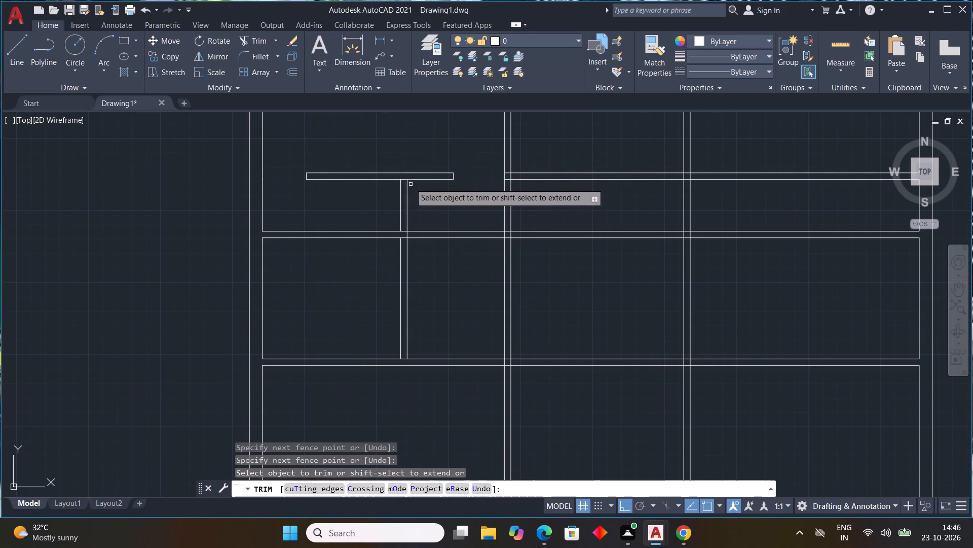
Trim the passage's south partition between the short partition and the first long vertical partition, and open the short partition's wall junctions.
click(405, 180)
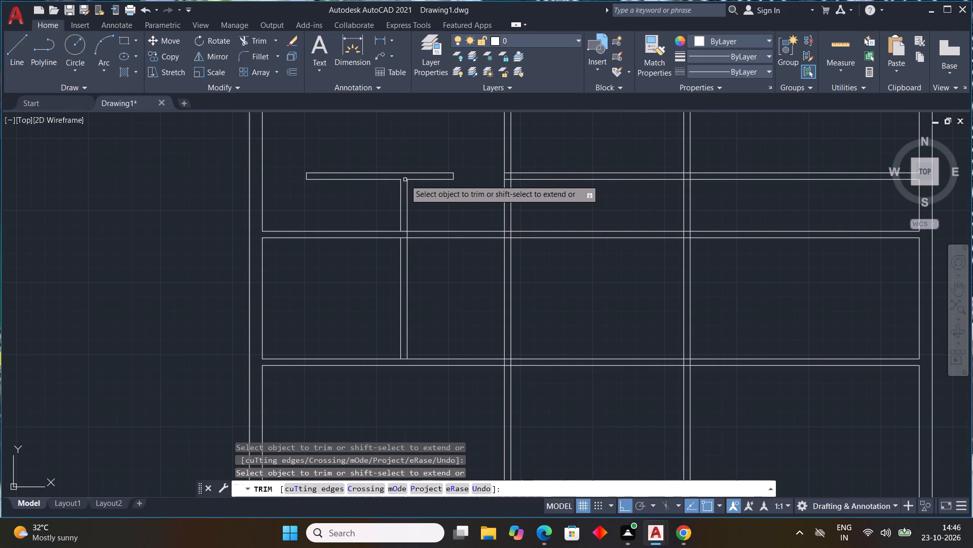
drag(453, 216, 448, 252)
scroll(383, 239, up, 2)
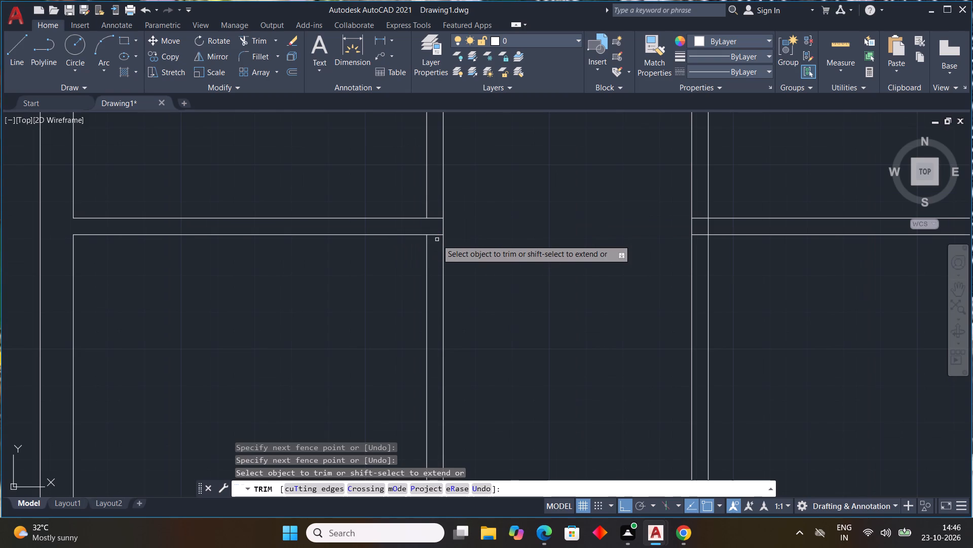
drag(436, 238, 435, 211)
scroll(503, 240, down, 2)
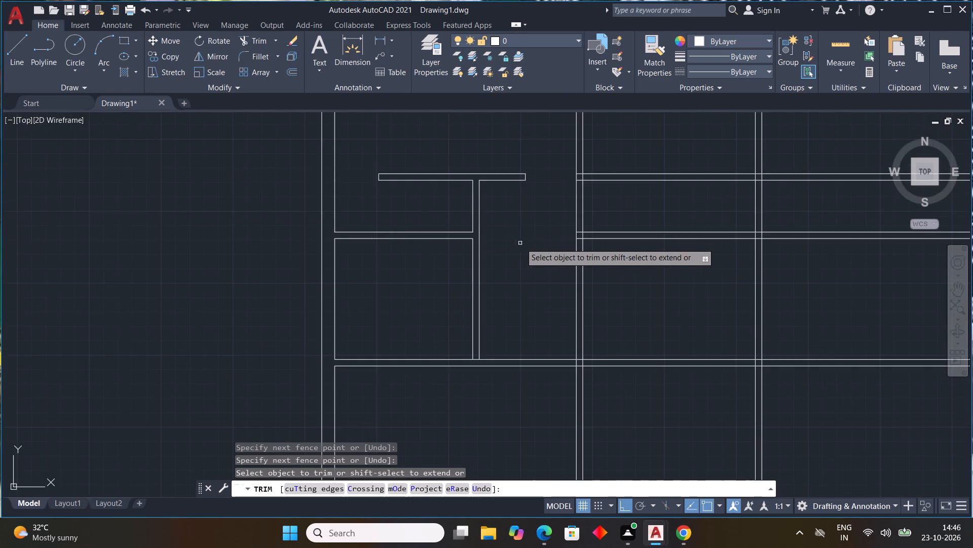
scroll(528, 247, down, 1)
middle_drag(528, 247, 529, 237)
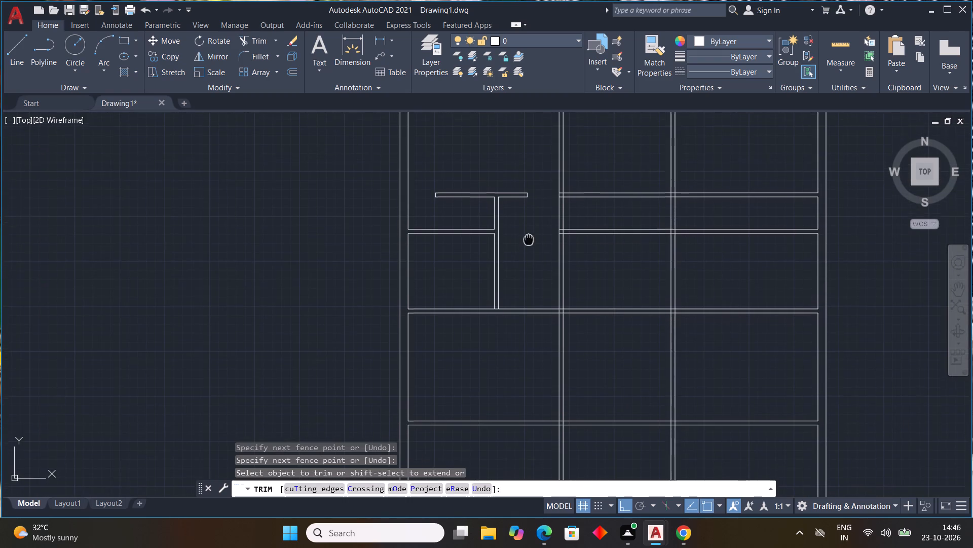
middle_drag(529, 237, 500, 214)
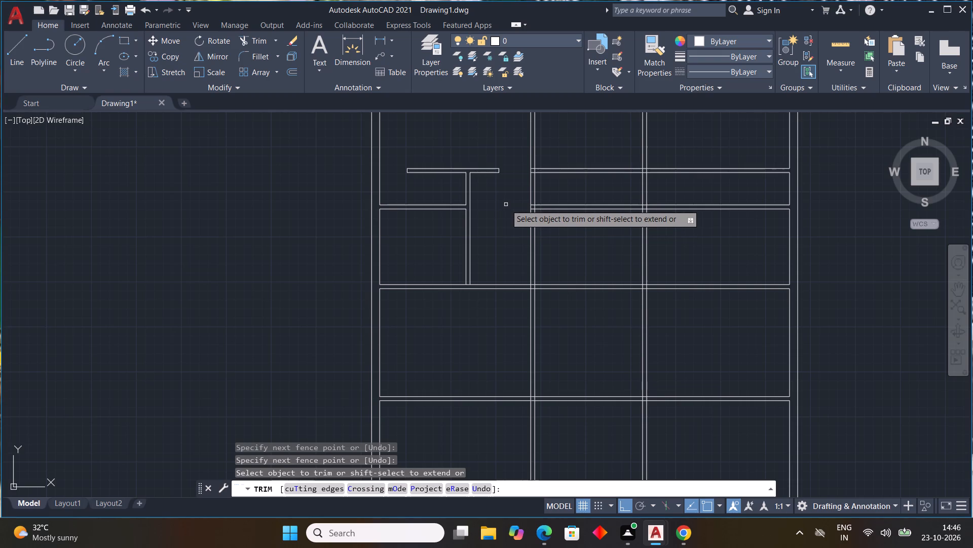
key(Escape)
Offset the east wall's inner line 7' west in the passage and in the room row directly south of it.
middle_drag(629, 207, 501, 259)
scroll(629, 207, down, 1)
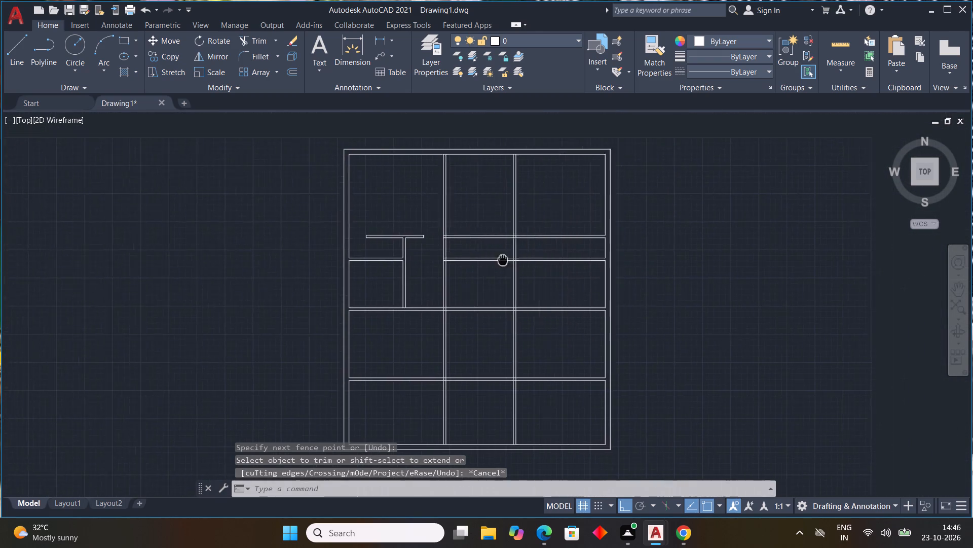
middle_drag(501, 259, 284, 248)
scroll(284, 248, down, 1)
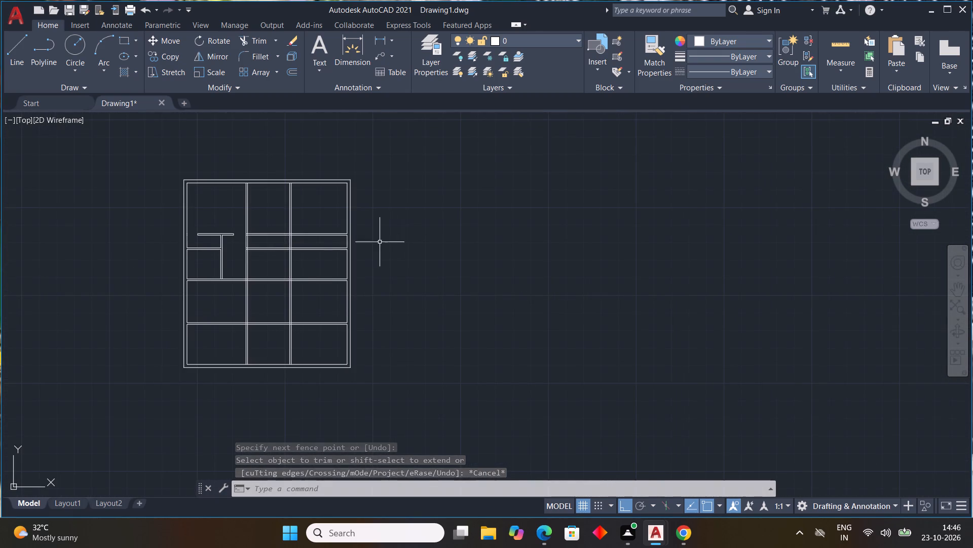
scroll(313, 255, up, 2)
text(OFF)
key(space)
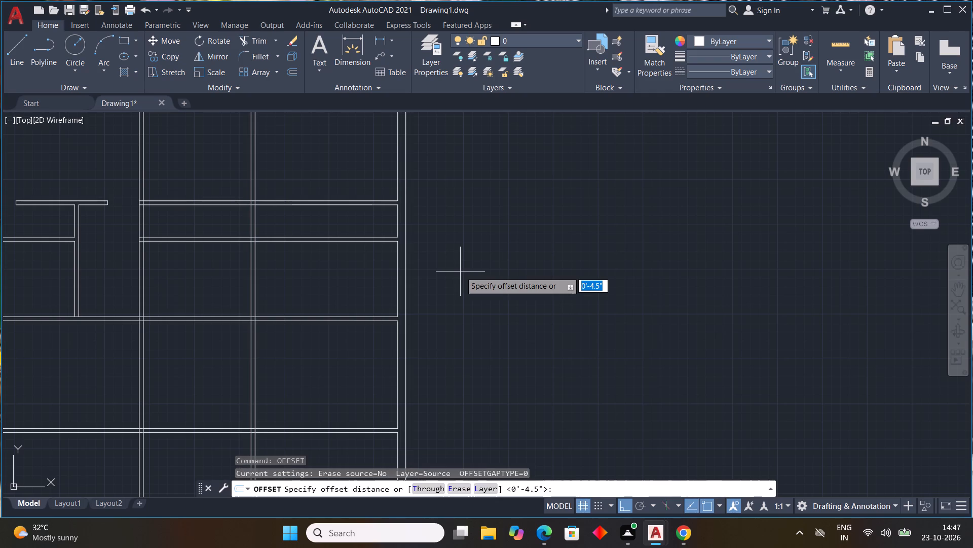
key(8)
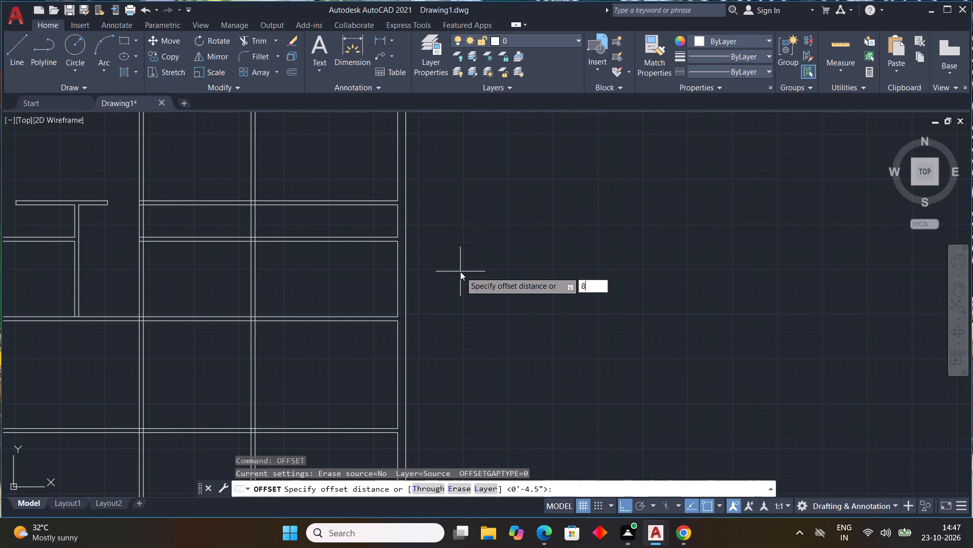
key(BackSpace)
text(7')
key(Return)
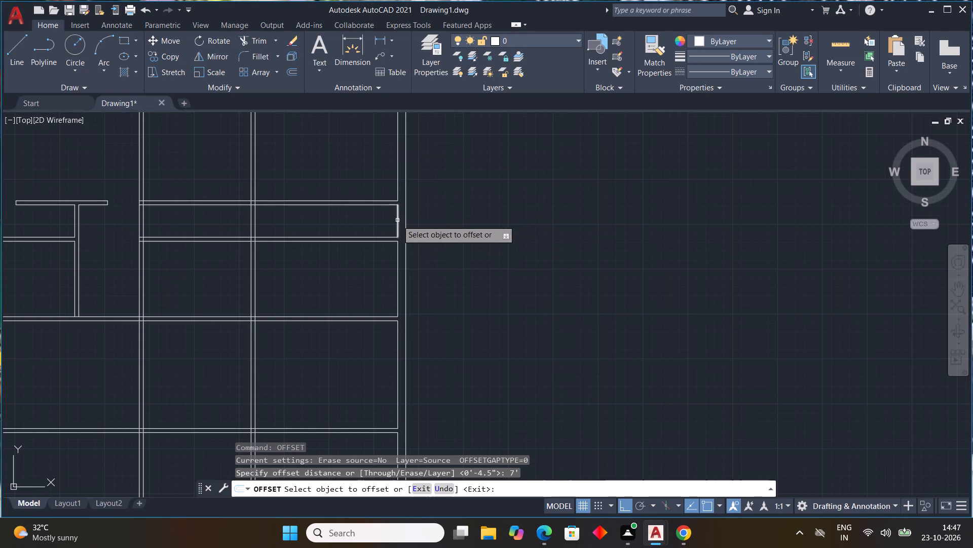
click(396, 221)
click(320, 229)
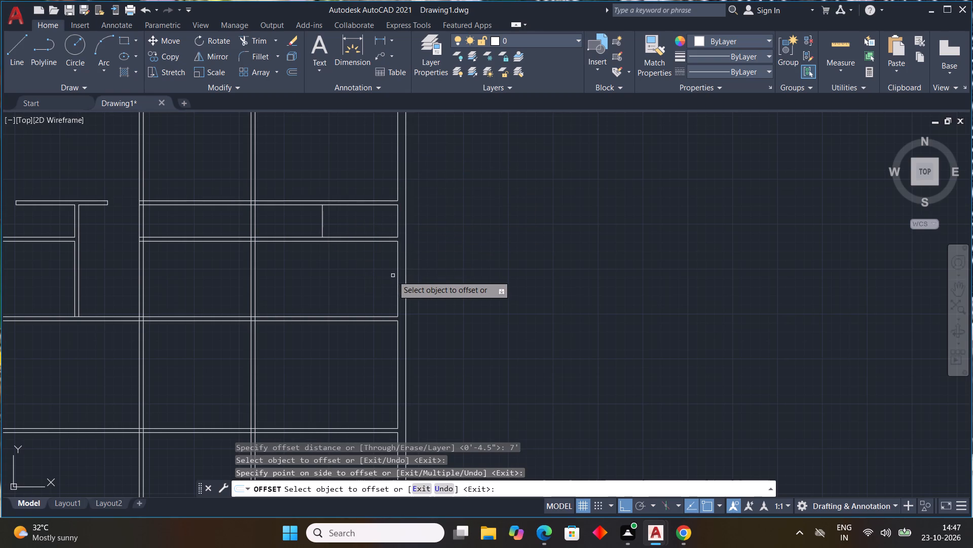
drag(397, 276, 366, 268)
click(261, 249)
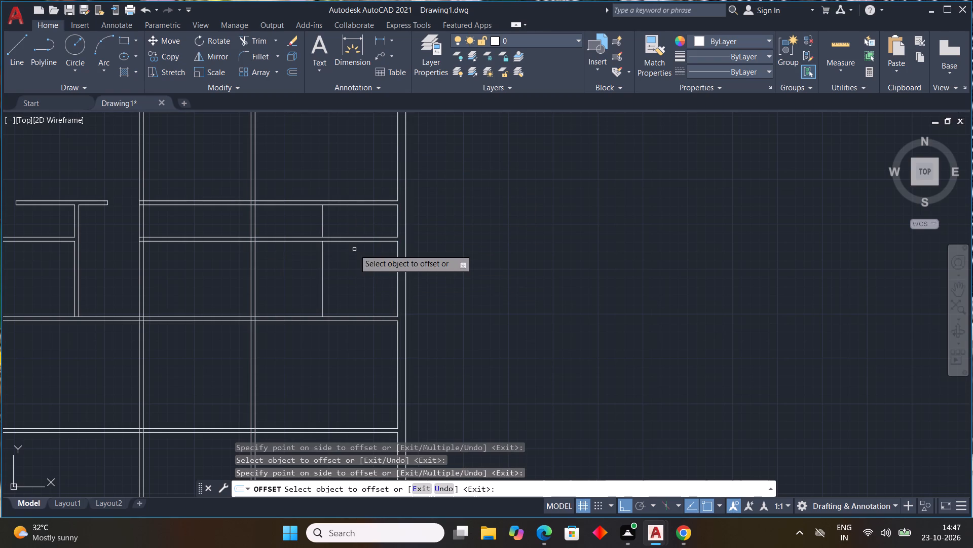
key(Escape)
Offset both new vertical lines near the east wall 4.5" west to form a second short partition.
text(OFF)
key(space)
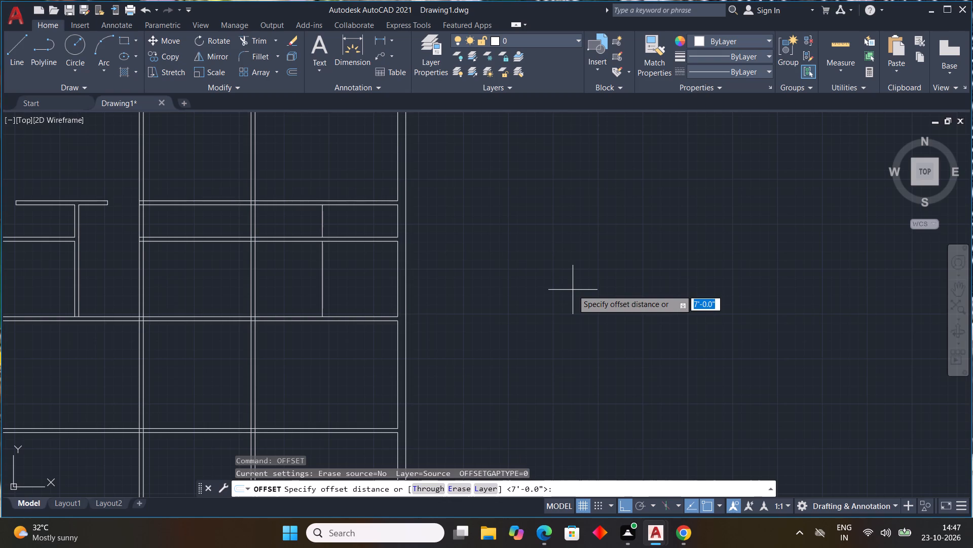
text(4.5")
key(Return)
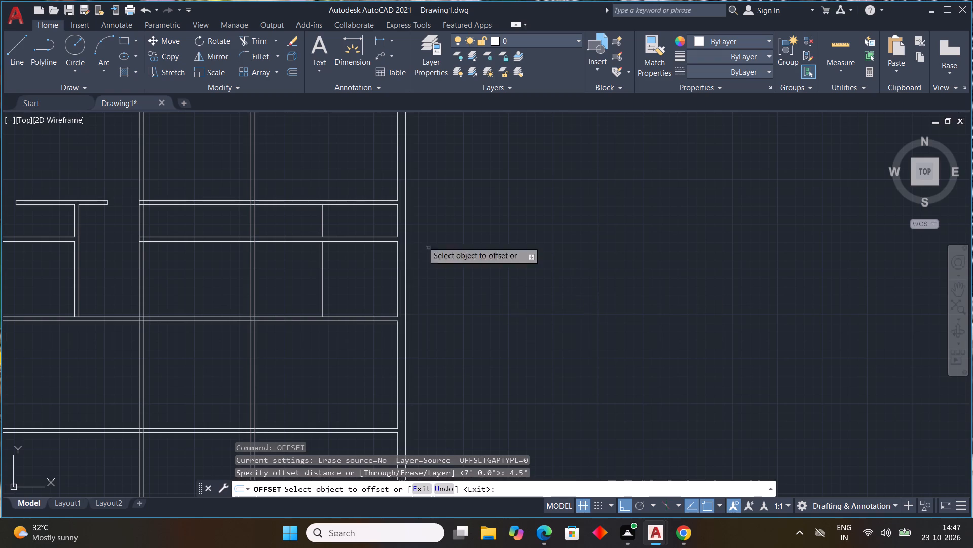
click(321, 222)
click(294, 223)
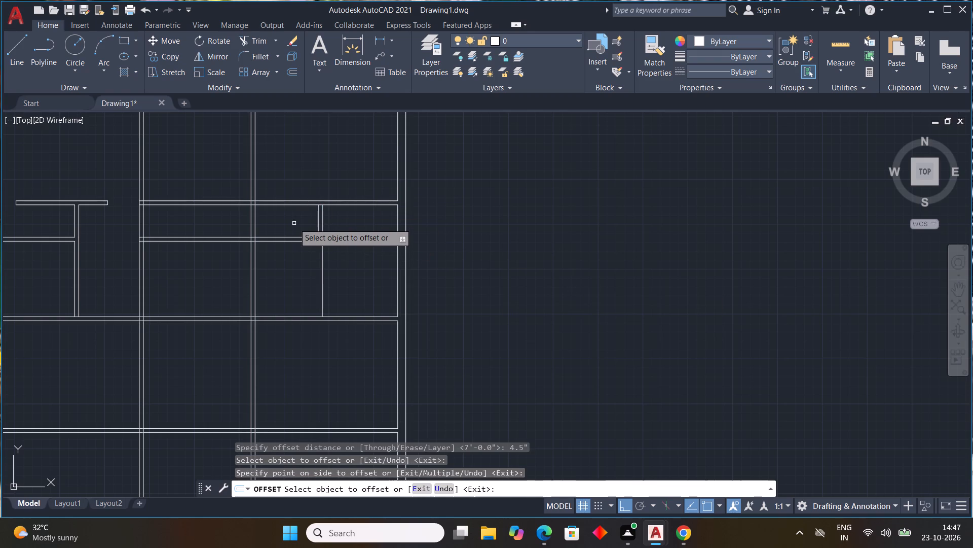
click(322, 286)
click(289, 282)
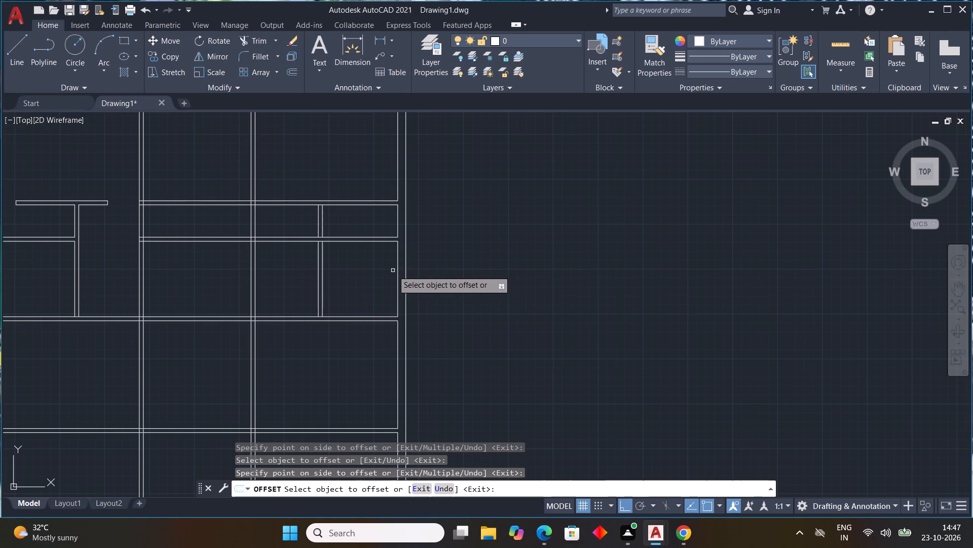
key(Escape)
key(Escape)
Draw two short closing lines across the passage's north partition, one west and one east of the eastern short partition.
scroll(370, 270, down, 3)
middle_drag(383, 276, 540, 311)
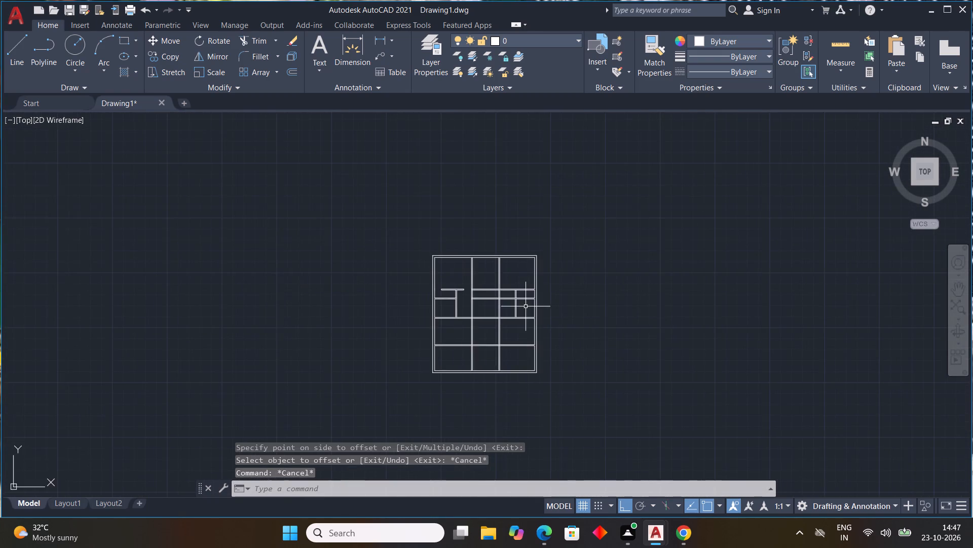
scroll(527, 306, up, 3)
middle_drag(527, 306, 503, 306)
text(L)
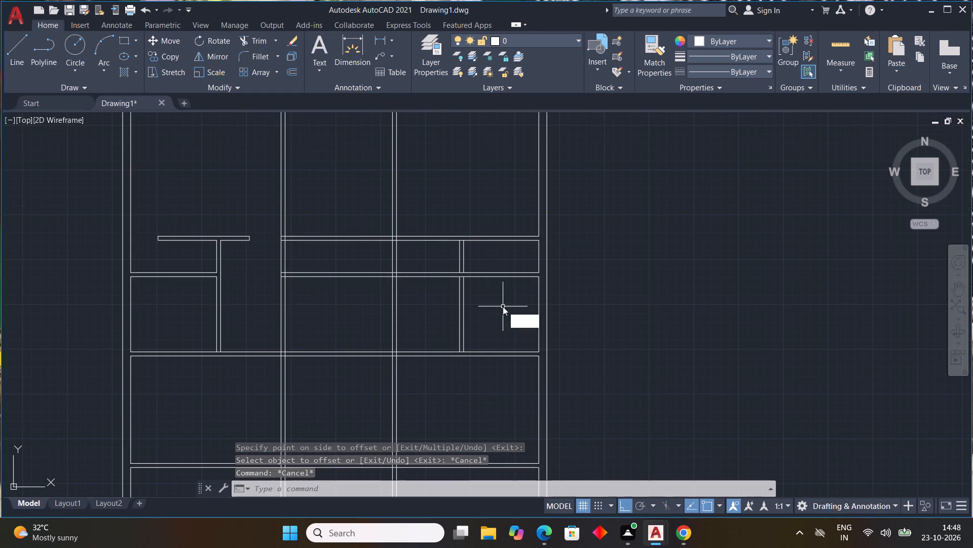
key(space)
scroll(457, 270, up, 1)
scroll(406, 233, up, 1)
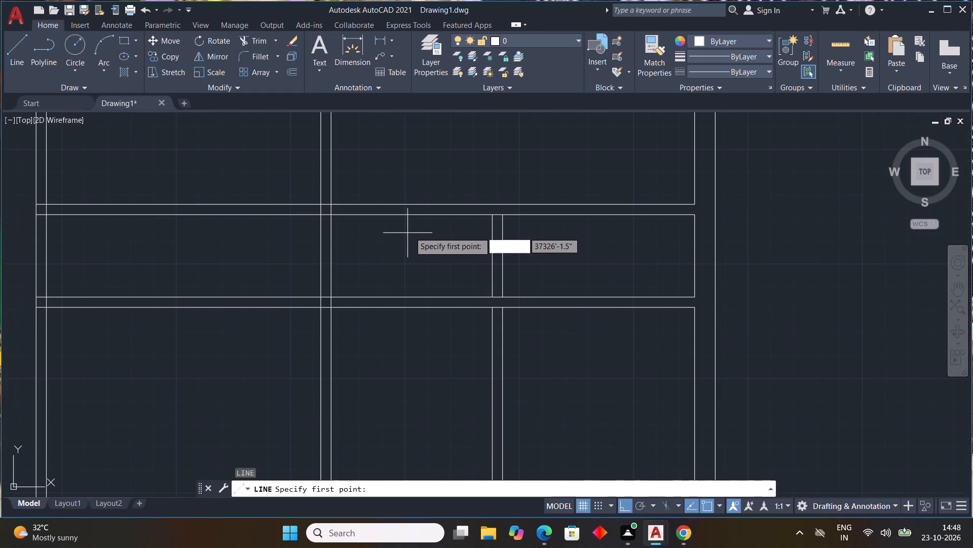
click(417, 203)
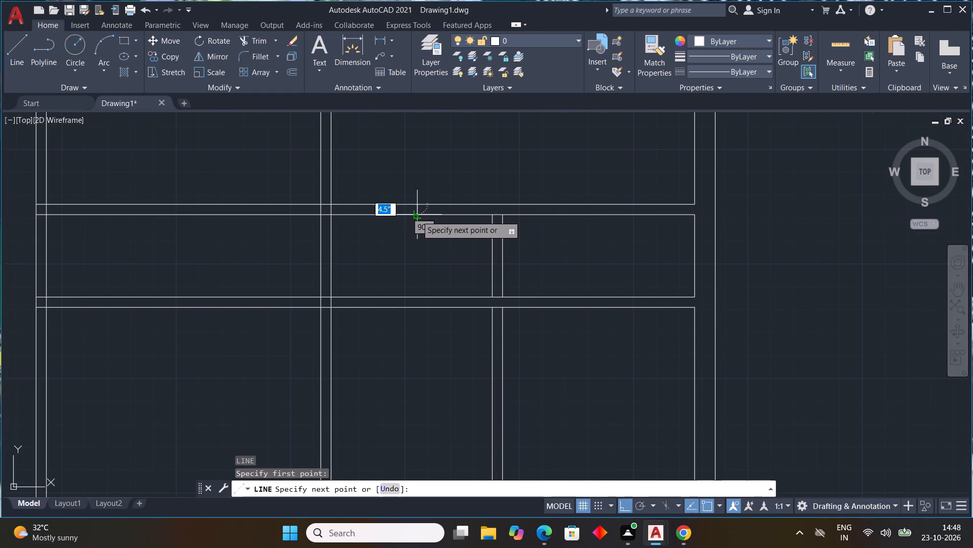
click(417, 216)
key(Escape)
key(space)
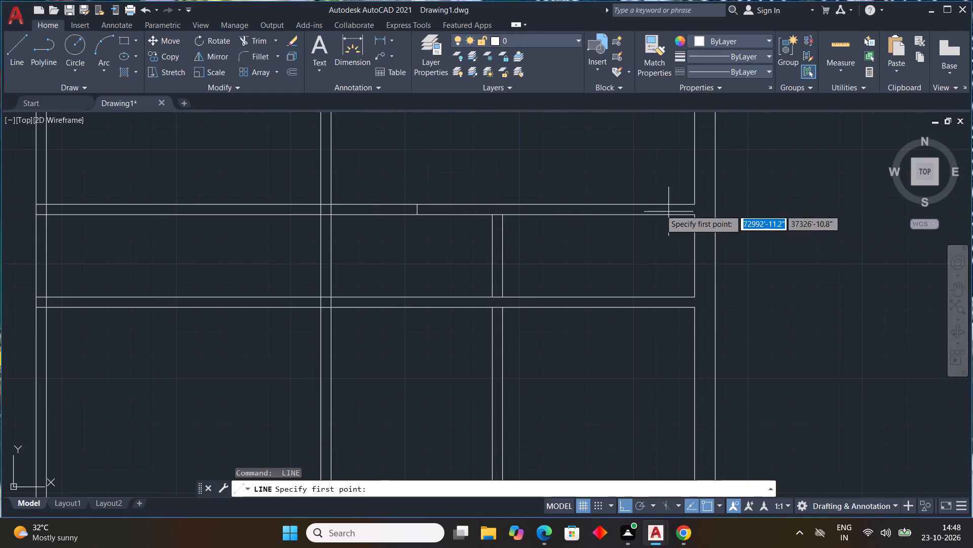
click(633, 208)
click(632, 217)
key(Escape)
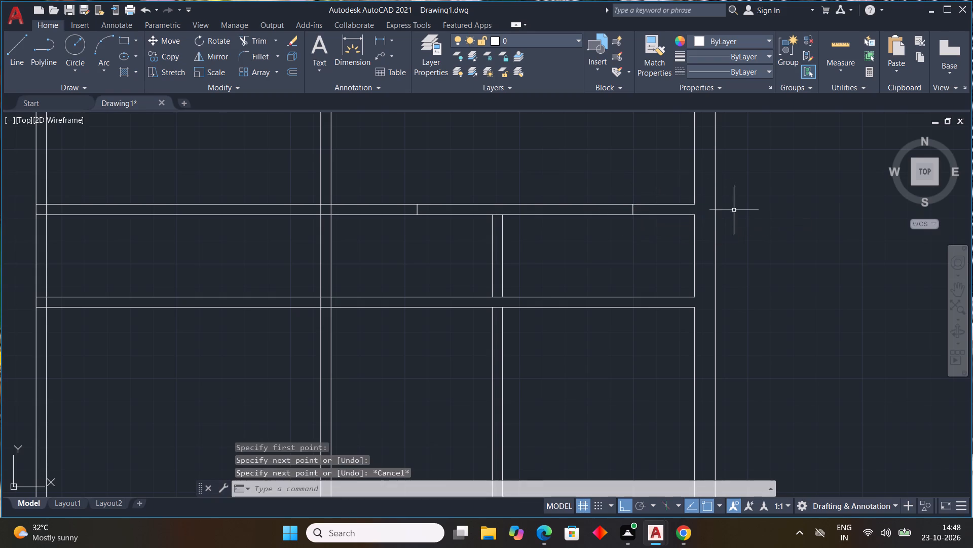
Draw a short line along the east wall's inner face, closing the gap between the two lines of the passage's north partition.
middle_drag(697, 251, 660, 232)
middle_click(660, 232)
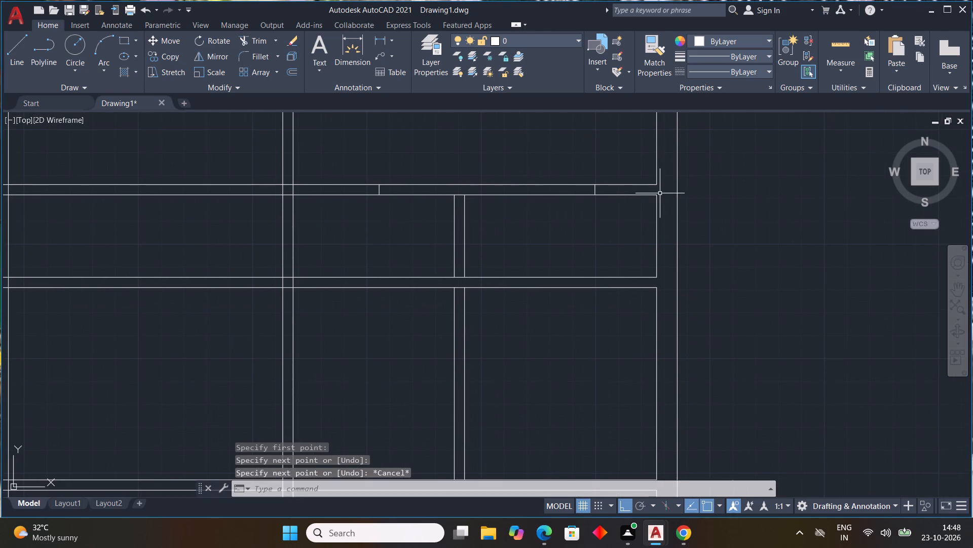
text(L)
key(space)
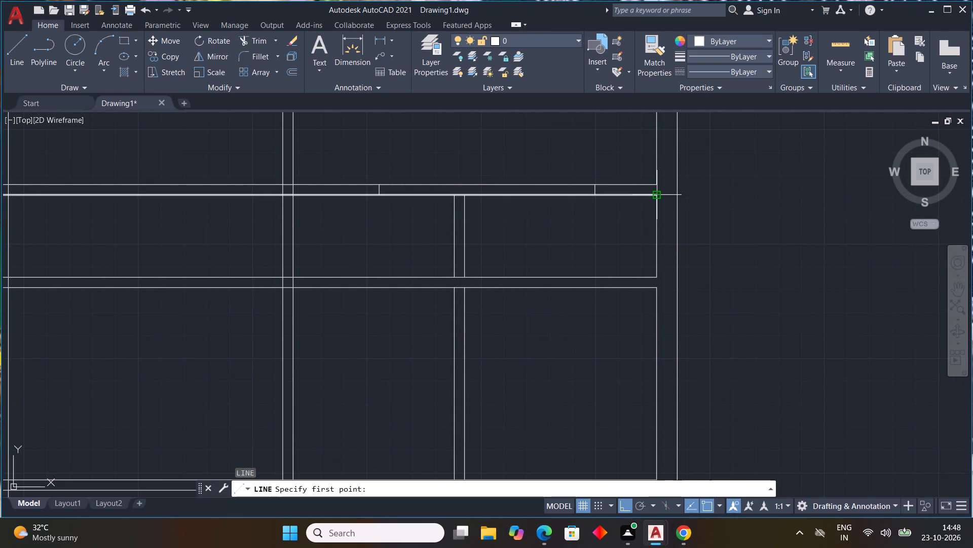
click(657, 183)
click(655, 193)
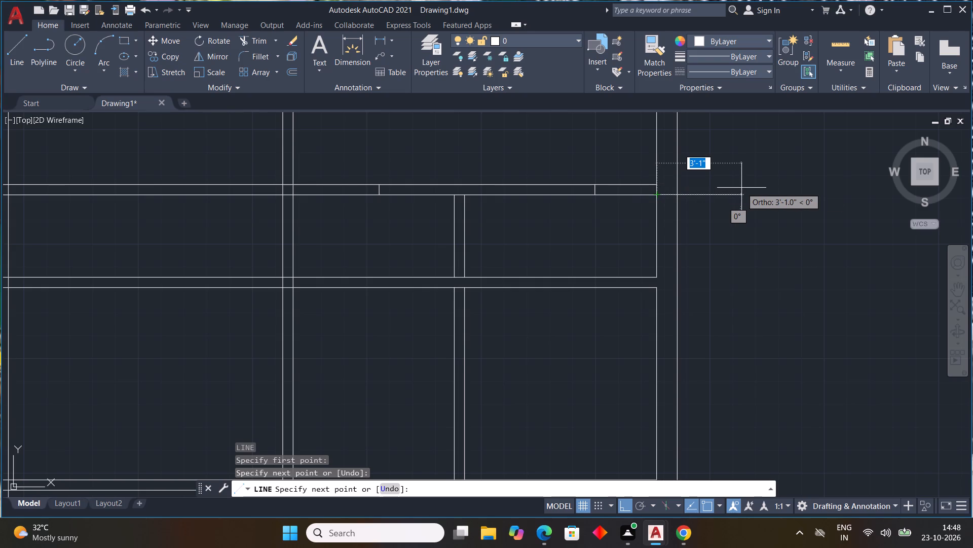
key(Escape)
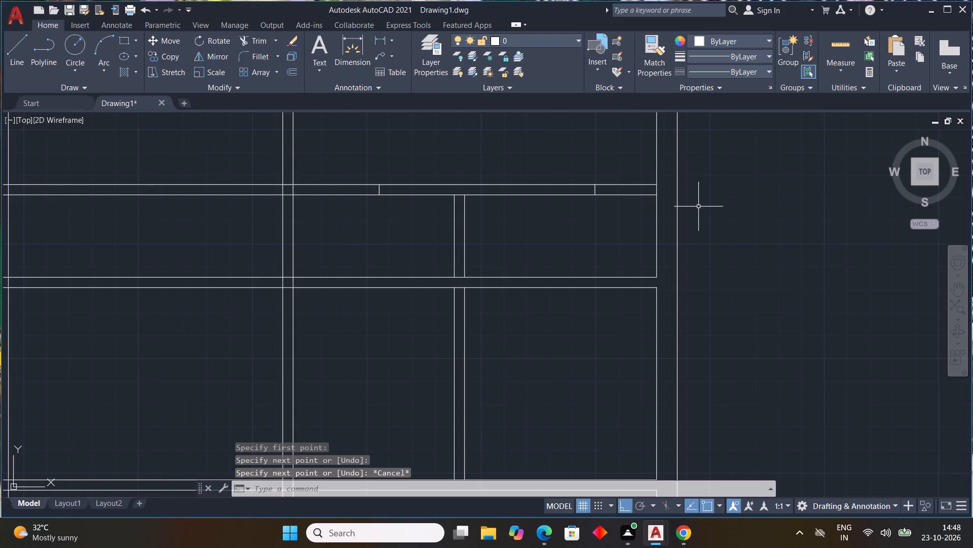
Trim the passage's north partition outside the two closing lines around the eastern short partition, and open its junction with that short partition.
scroll(682, 208, down, 2)
middle_drag(644, 213, 644, 264)
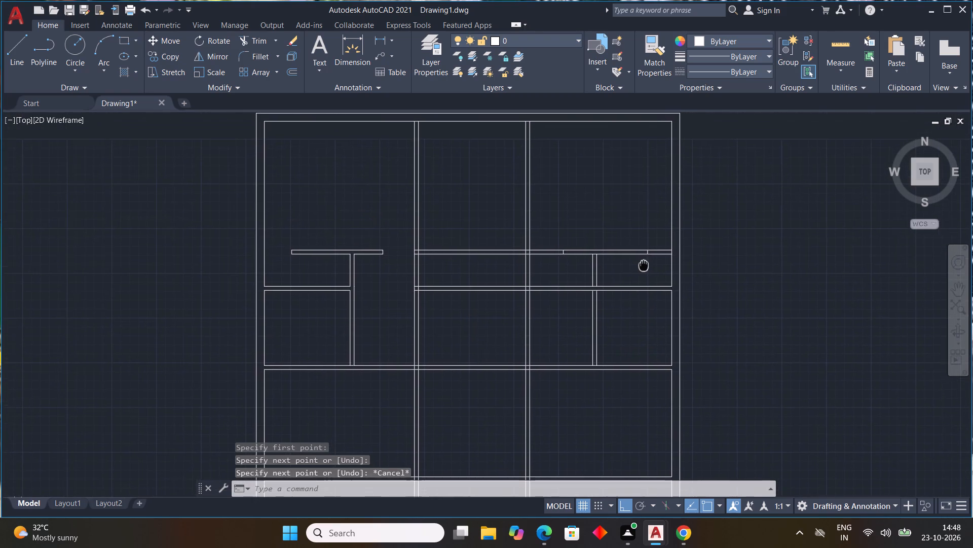
middle_drag(644, 264, 644, 265)
text(TR)
key(space)
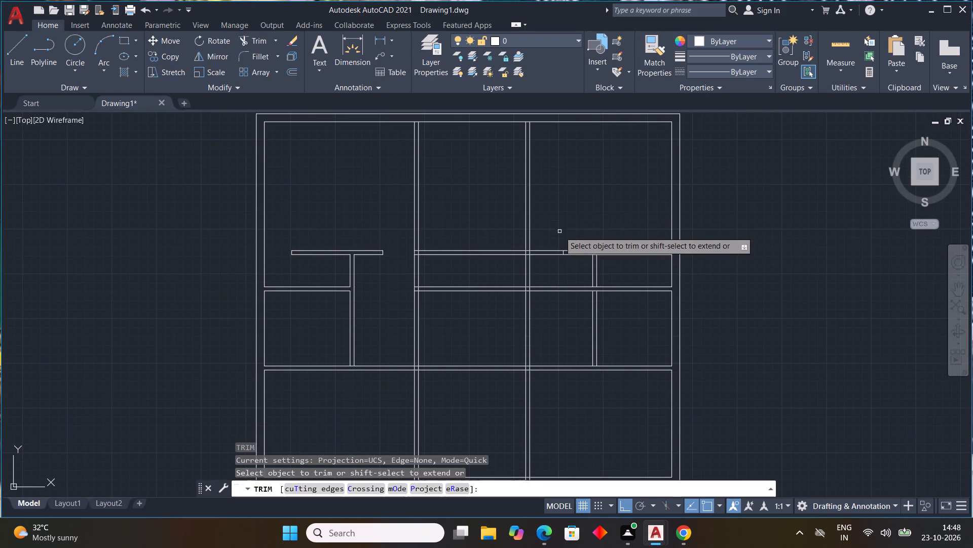
drag(554, 237, 545, 258)
drag(656, 237, 655, 263)
scroll(593, 257, up, 3)
click(597, 247)
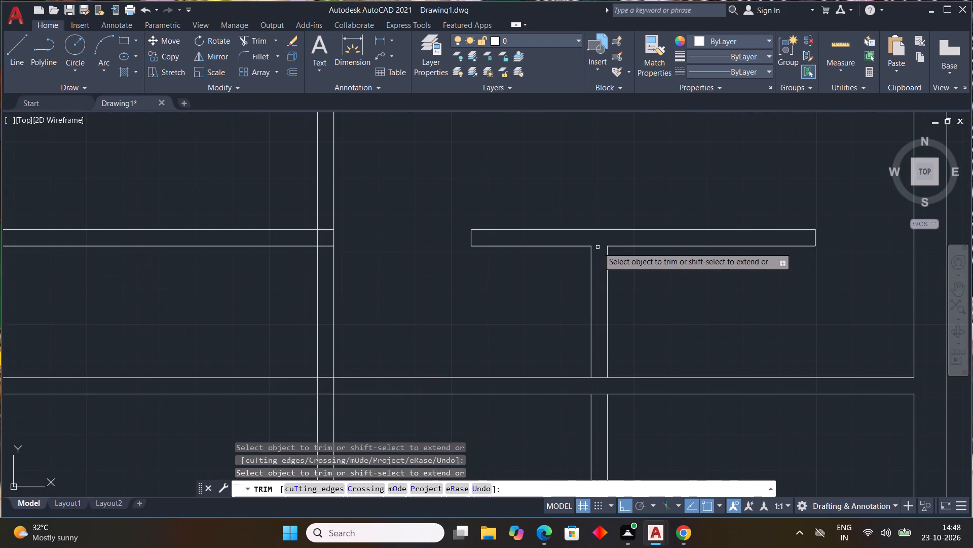
scroll(649, 256, down, 3)
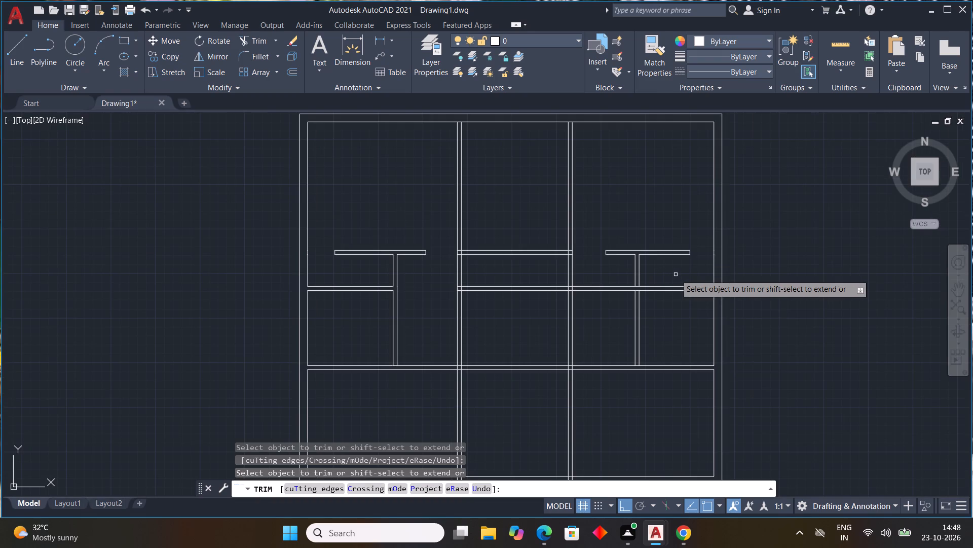
scroll(713, 286, down, 3)
scroll(713, 286, up, 3)
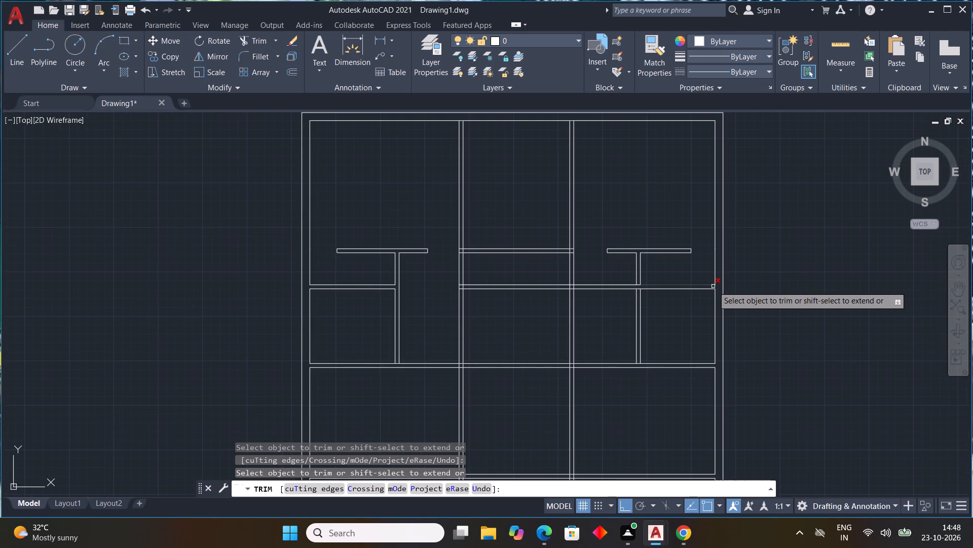
scroll(713, 286, down, 1)
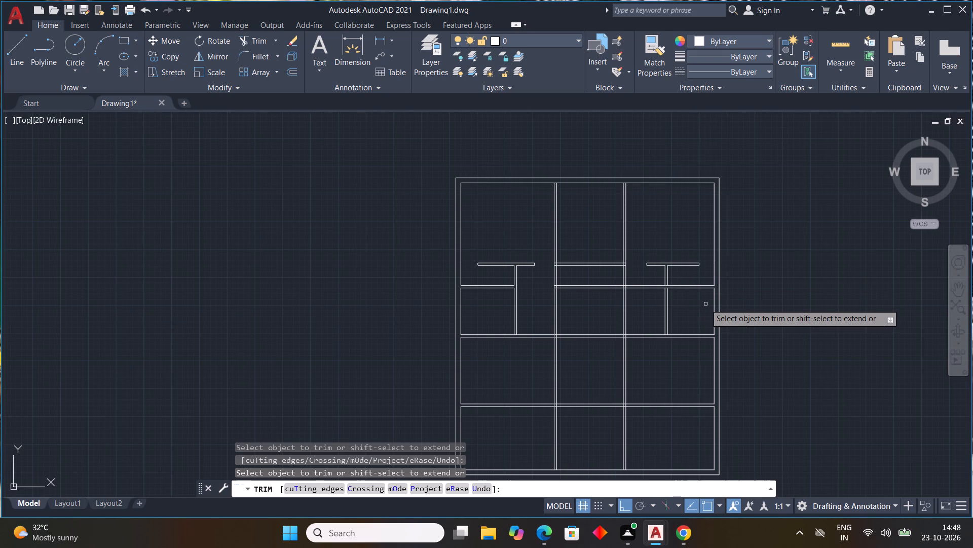
key(Escape)
Stretch the west line of the eastern short partition's southern part north to the upper line of the passage's south partition.
scroll(615, 293, down, 1)
scroll(703, 276, up, 4)
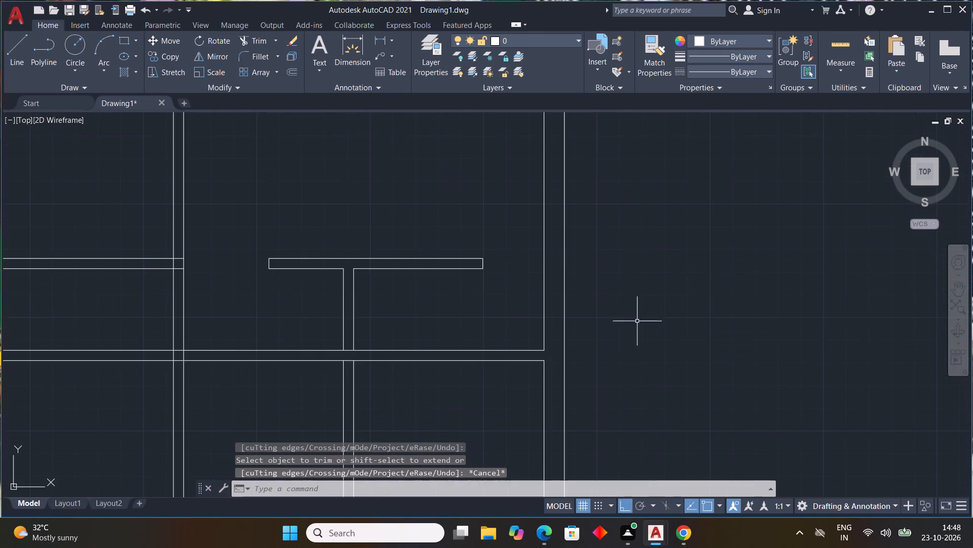
middle_drag(551, 340, 584, 317)
middle_drag(594, 311, 602, 306)
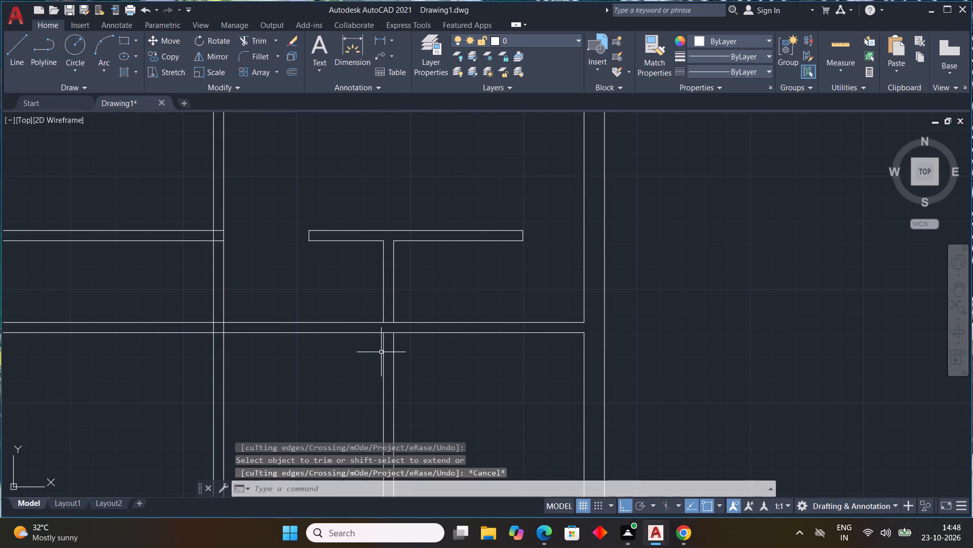
click(382, 352)
scroll(383, 342, up, 3)
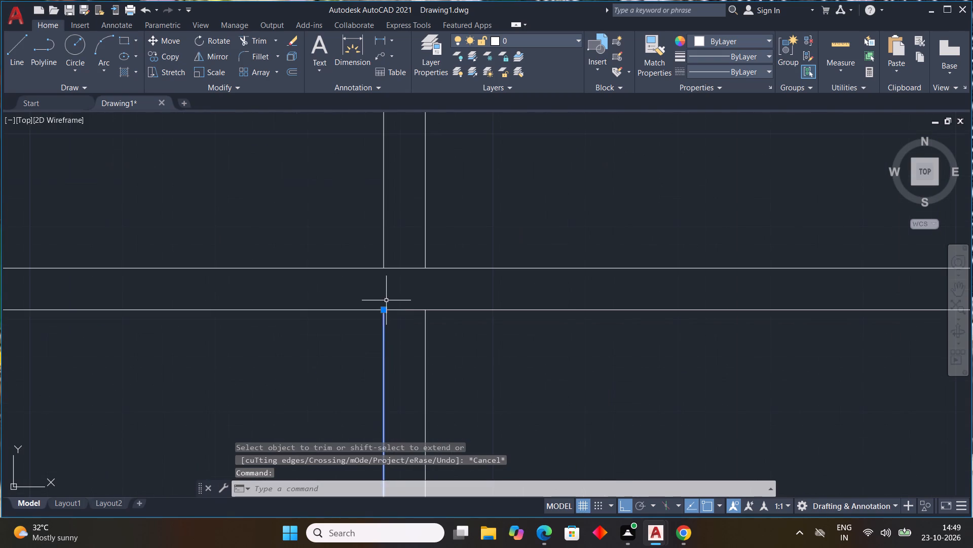
click(384, 309)
click(381, 269)
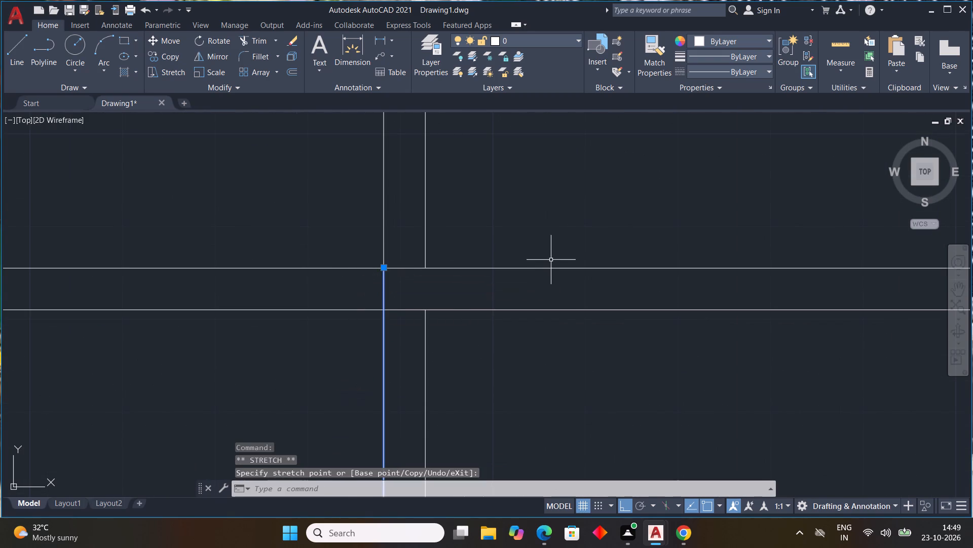
key(Escape)
Trim the passage's south partition between the eastern long vertical partition and the eastern short partition, and open the short partition's junction.
scroll(523, 268, down, 4)
scroll(446, 276, up, 2)
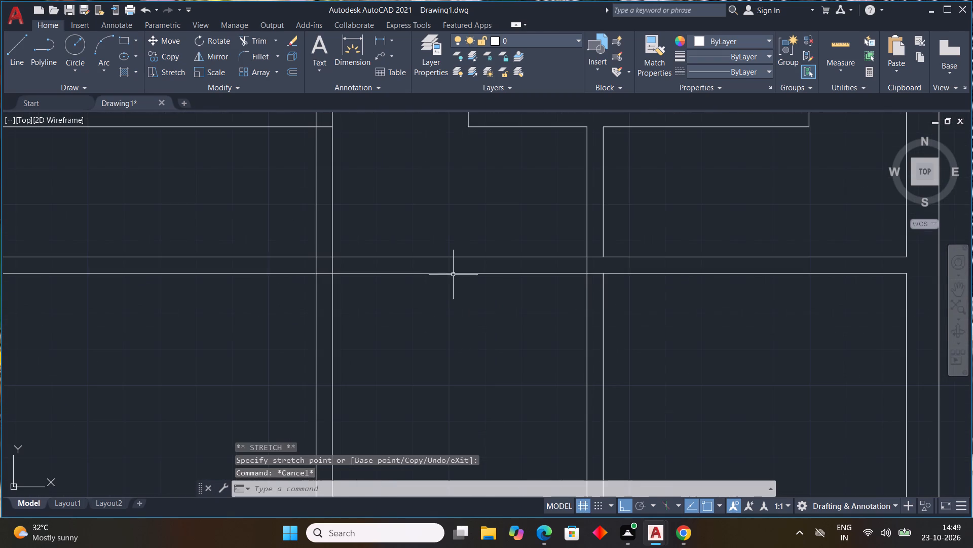
text(TR)
key(space)
drag(462, 242, 448, 318)
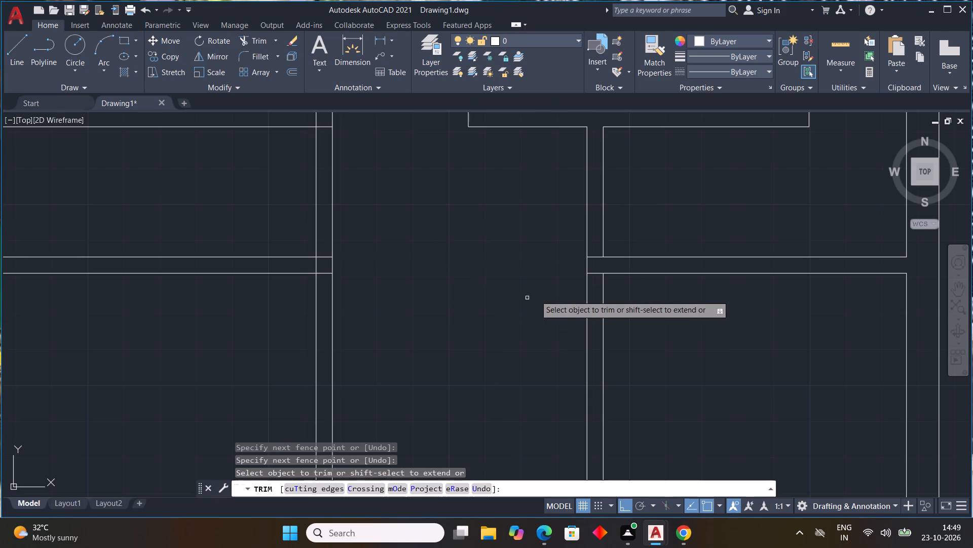
drag(596, 249, 595, 268)
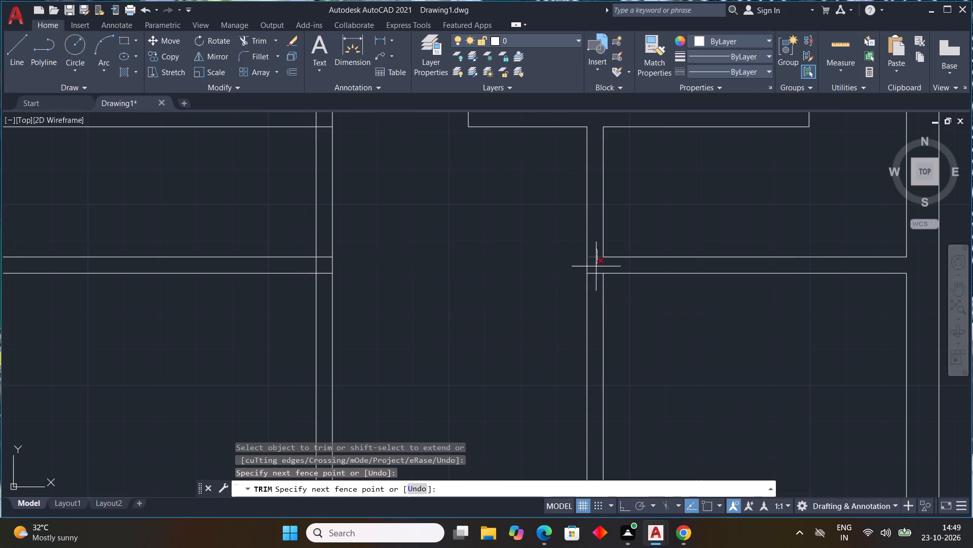
drag(595, 268, 592, 286)
scroll(643, 284, down, 2)
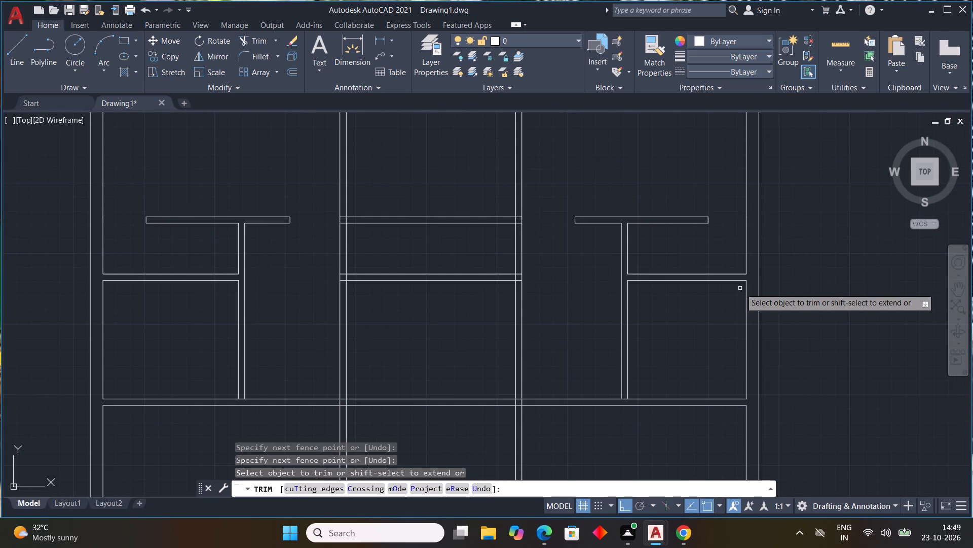
key(Escape)
key(Escape)
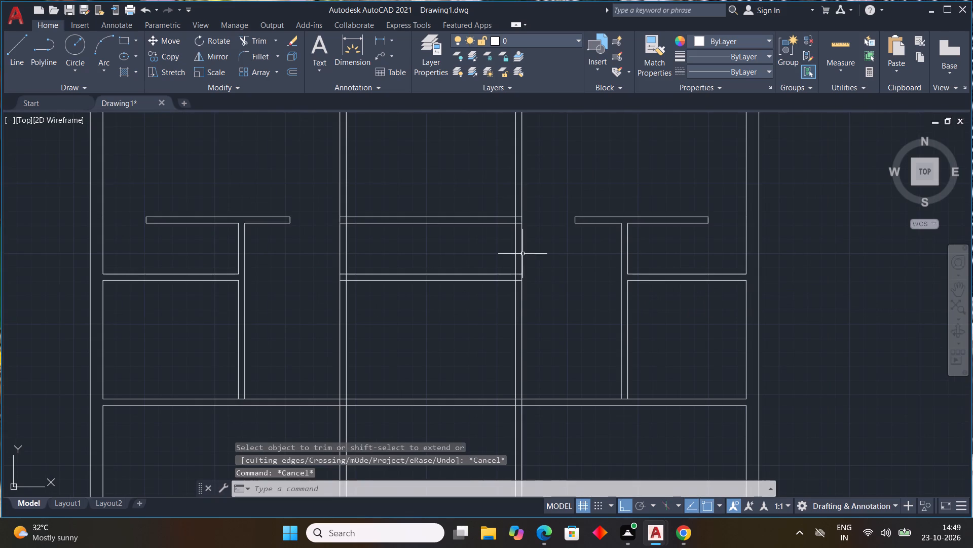
Trim the north wall's inner line where the two long vertical partitions meet it, opening both junctions.
scroll(476, 258, down, 1)
middle_drag(476, 258, 486, 315)
scroll(486, 310, down, 1)
middle_click(486, 315)
scroll(475, 239, up, 2)
middle_drag(471, 244, 471, 265)
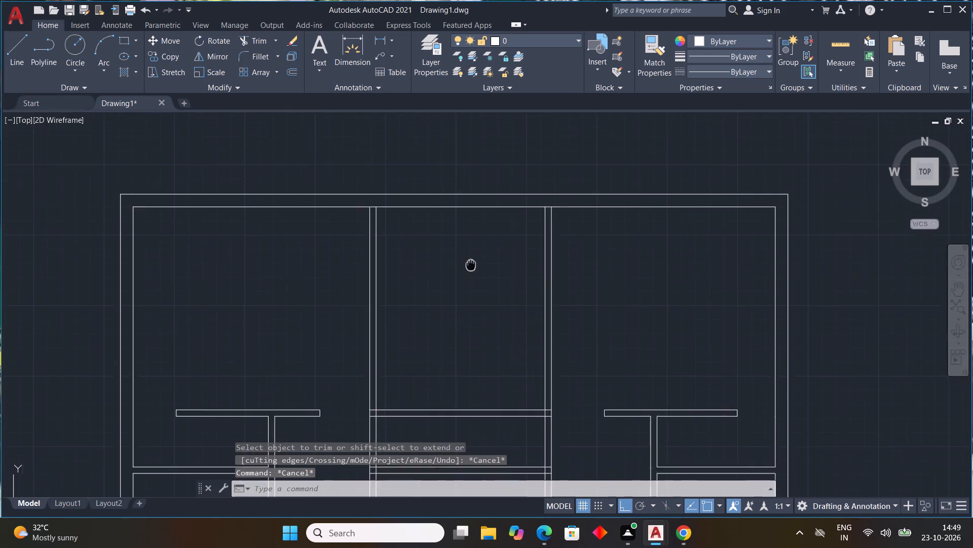
middle_drag(471, 265, 472, 270)
scroll(472, 270, up, 1)
text(TR)
key(space)
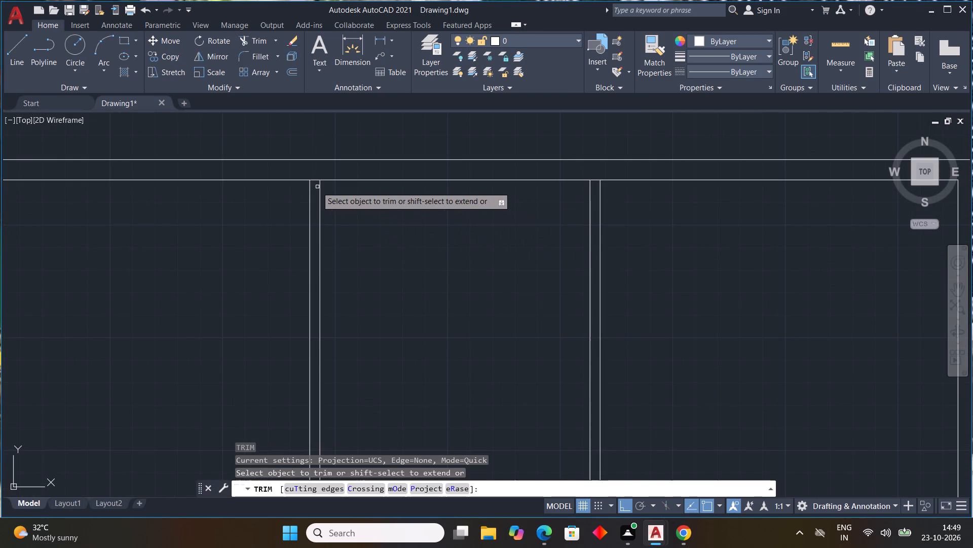
click(315, 180)
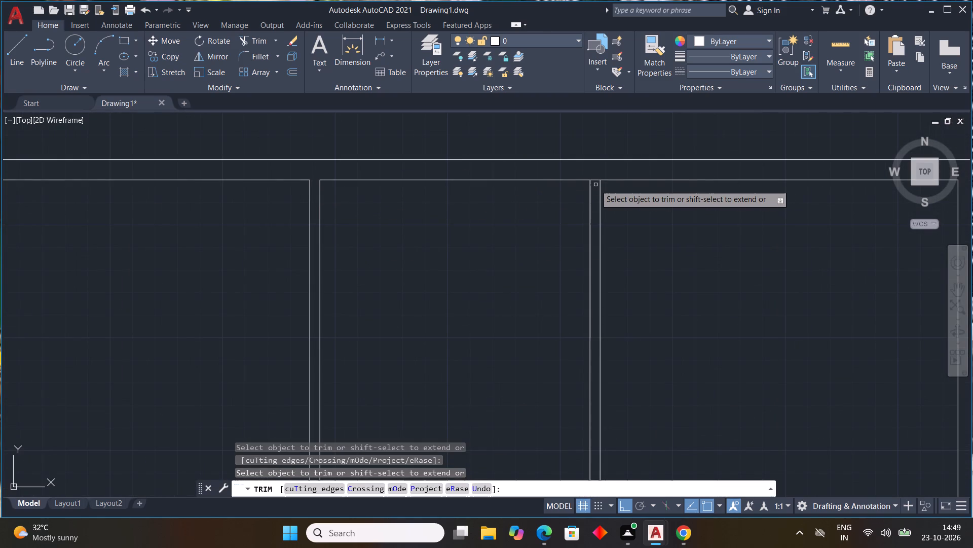
click(595, 180)
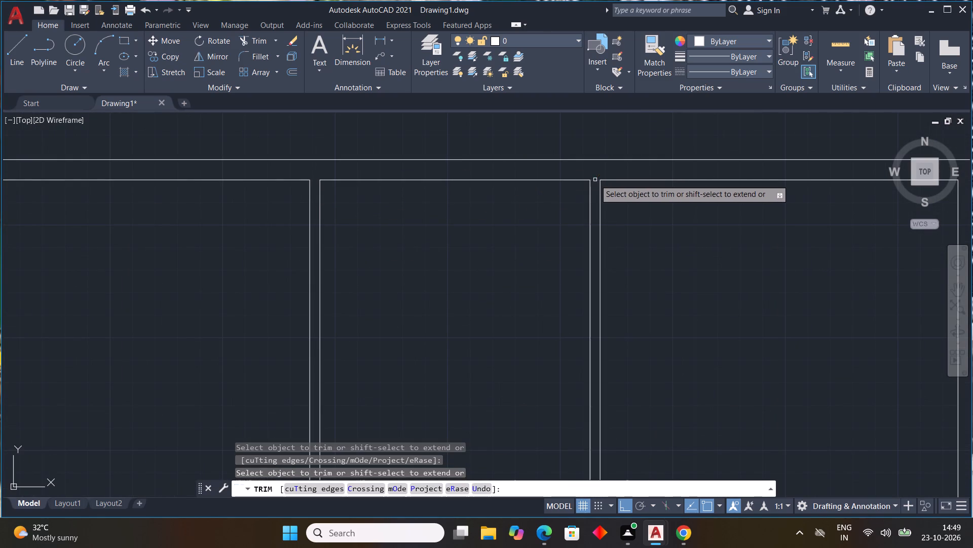
scroll(640, 197, down, 3)
key(Escape)
key(Escape)
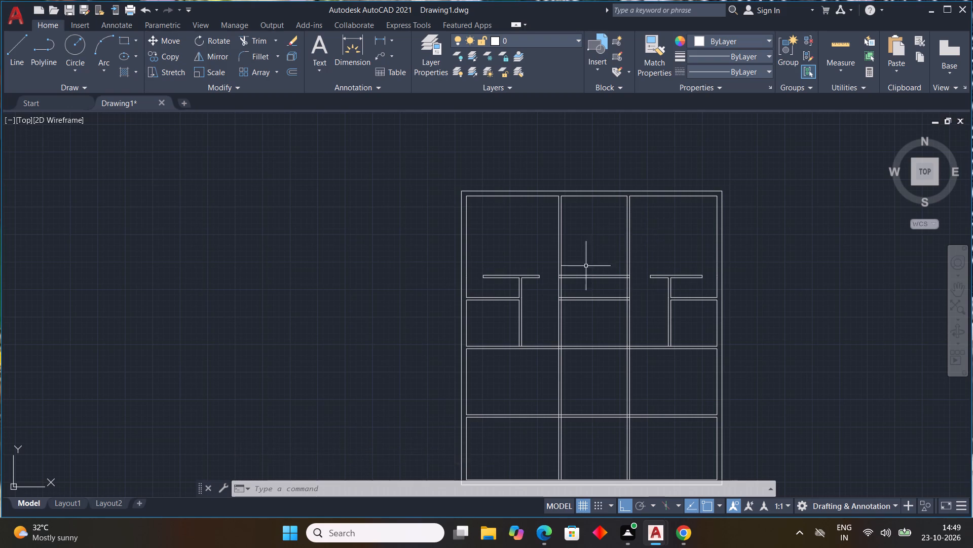
Delete both lines of the passage's north partition between the two long vertical partitions.
scroll(582, 272, up, 3)
middle_drag(583, 265, 544, 266)
middle_click(544, 266)
drag(587, 263, 583, 294)
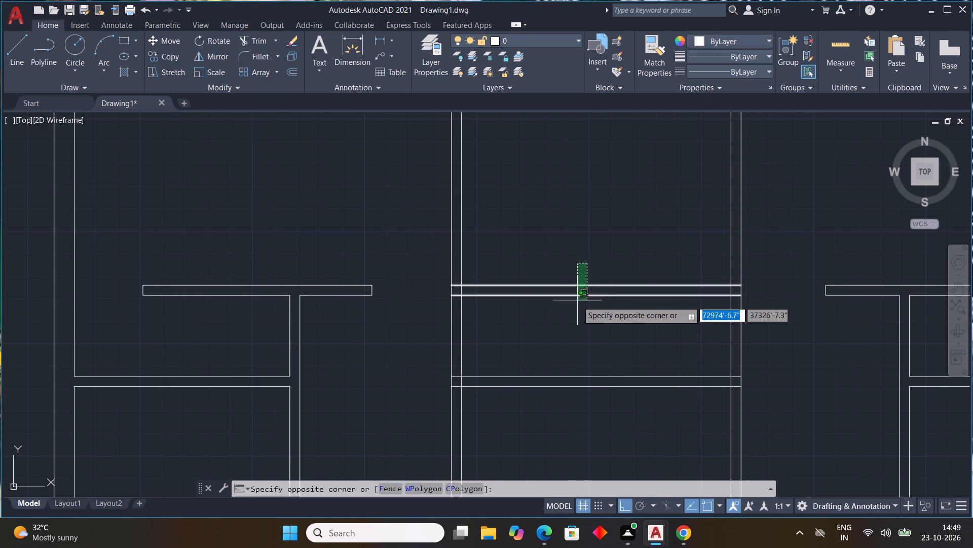
click(577, 301)
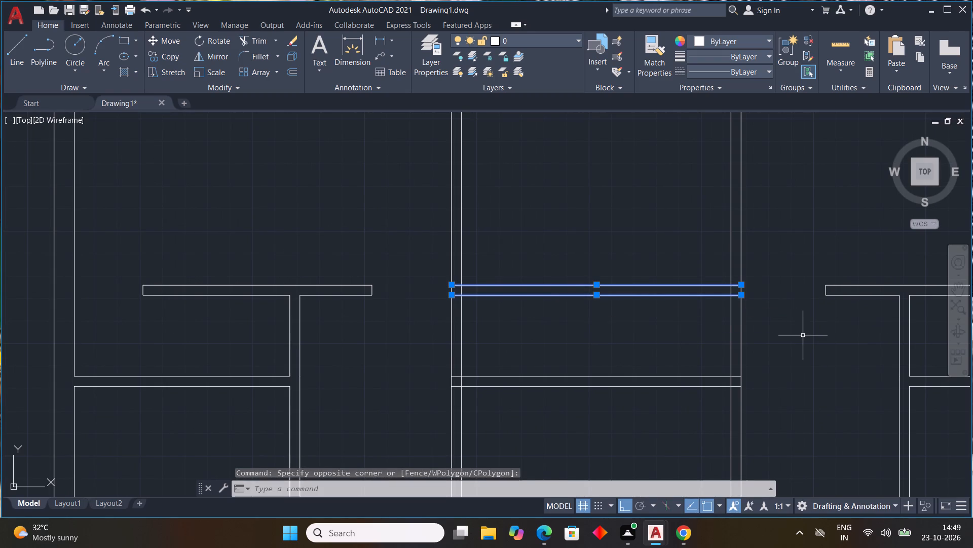
key(Delete)
Offset the north wall's inner line 3' south in the central bay between the two long vertical partitions.
scroll(646, 299, down, 2)
middle_drag(645, 300, 635, 334)
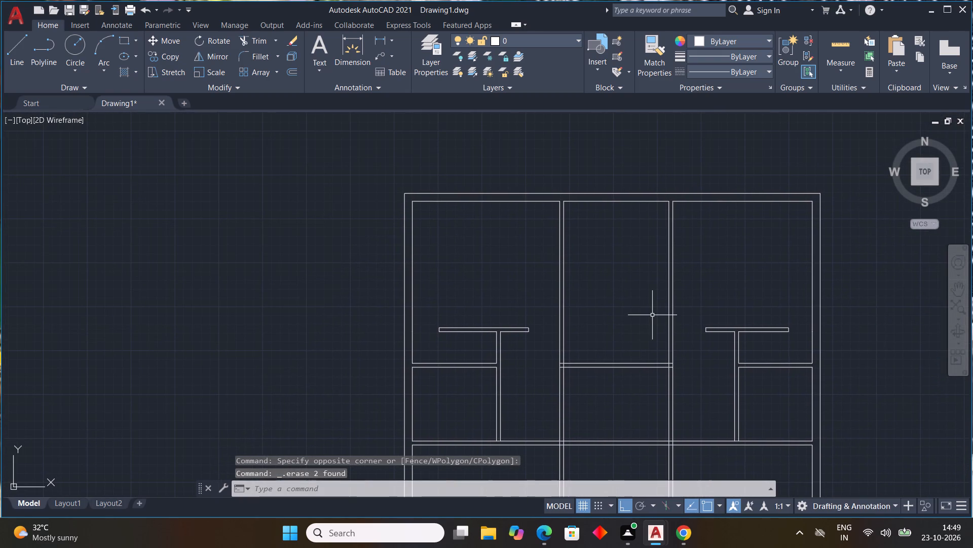
text(OOFF)
key(space)
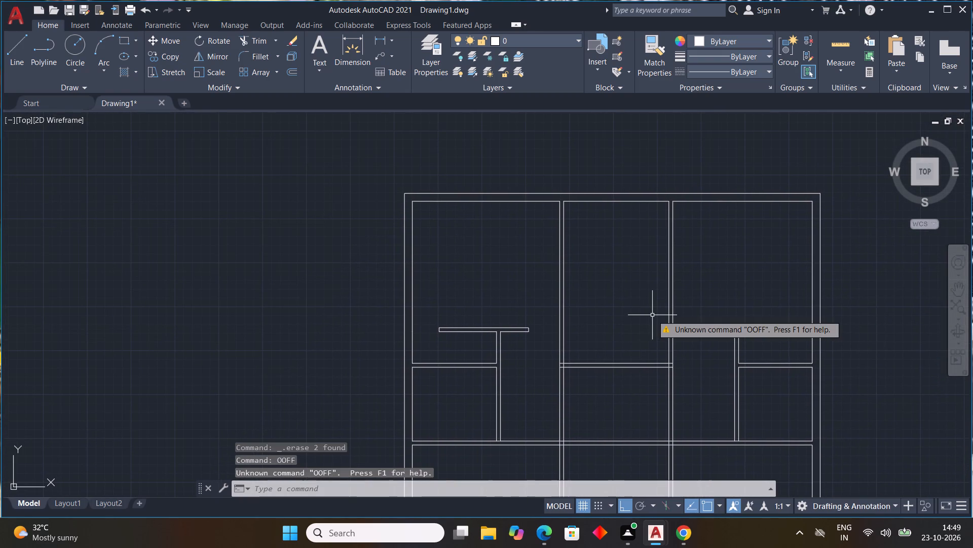
key(Escape)
key(Escape)
key(Escape)
text(OFF)
key(space)
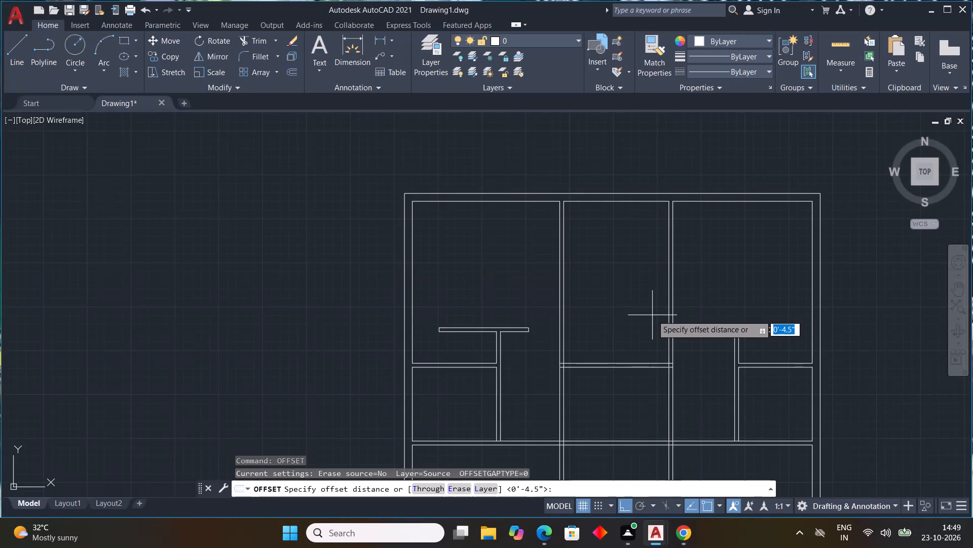
key(3)
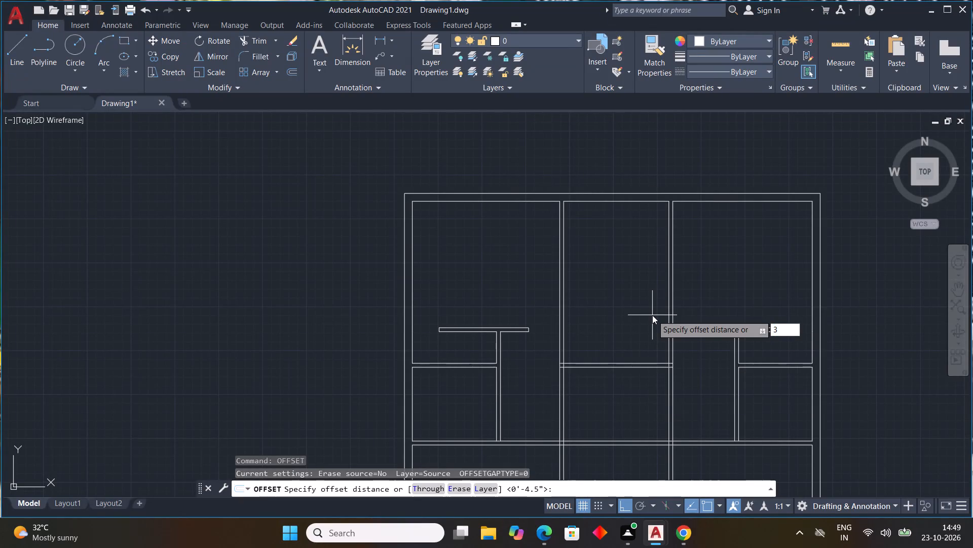
key(apostrophe)
key(Return)
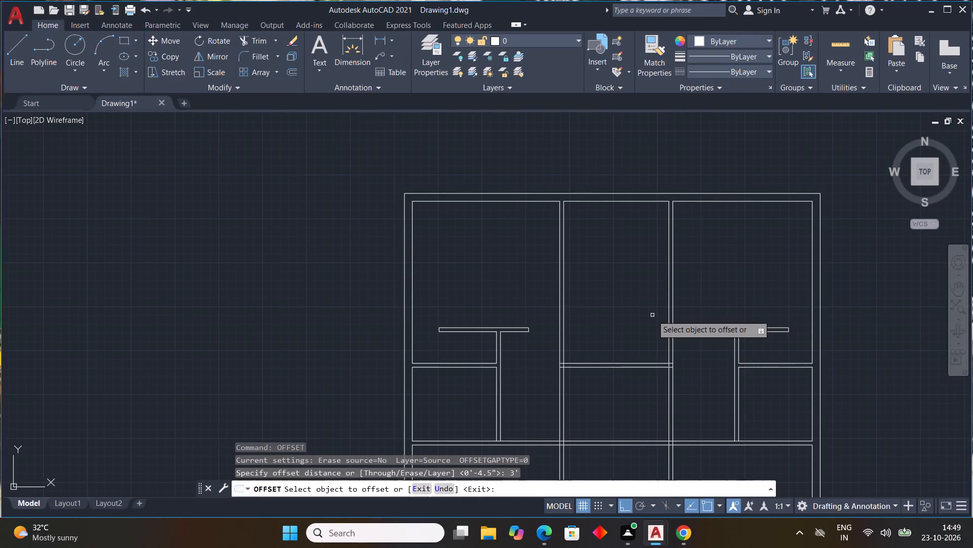
click(611, 200)
click(595, 246)
key(Escape)
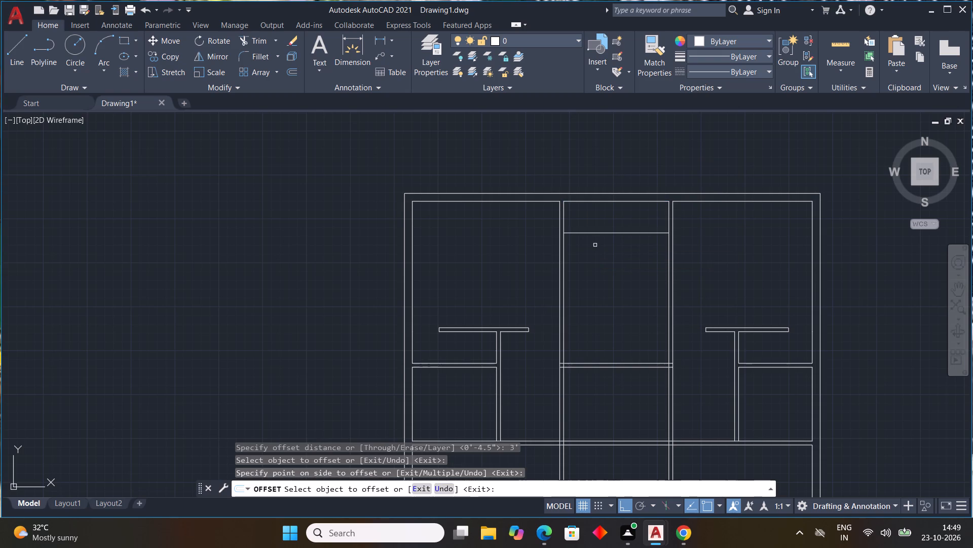
Offset four successive lines southward at 1' spacing in the north central bay, starting from the line 3' below the north wall.
key(space)
key(1)
key(apostrophe)
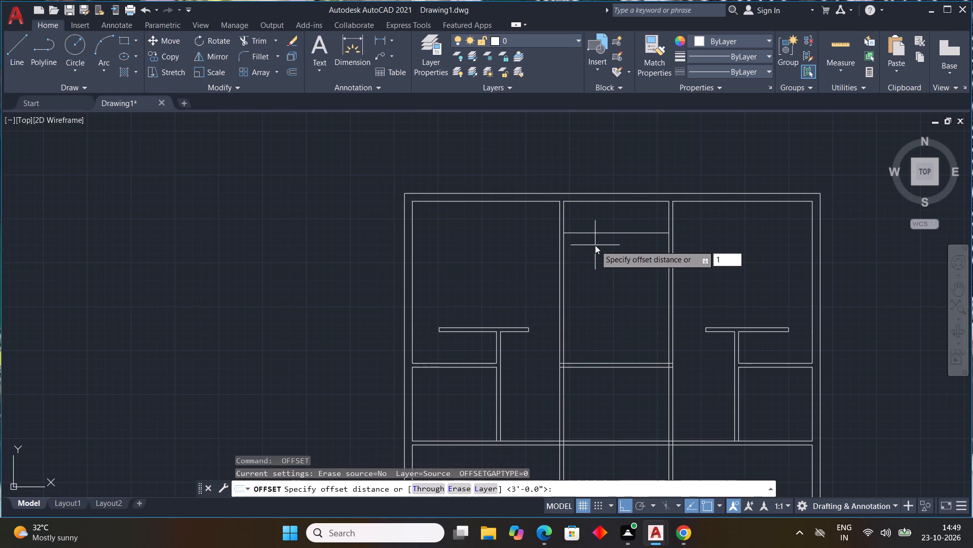
key(Return)
drag(635, 233, 637, 247)
click(633, 275)
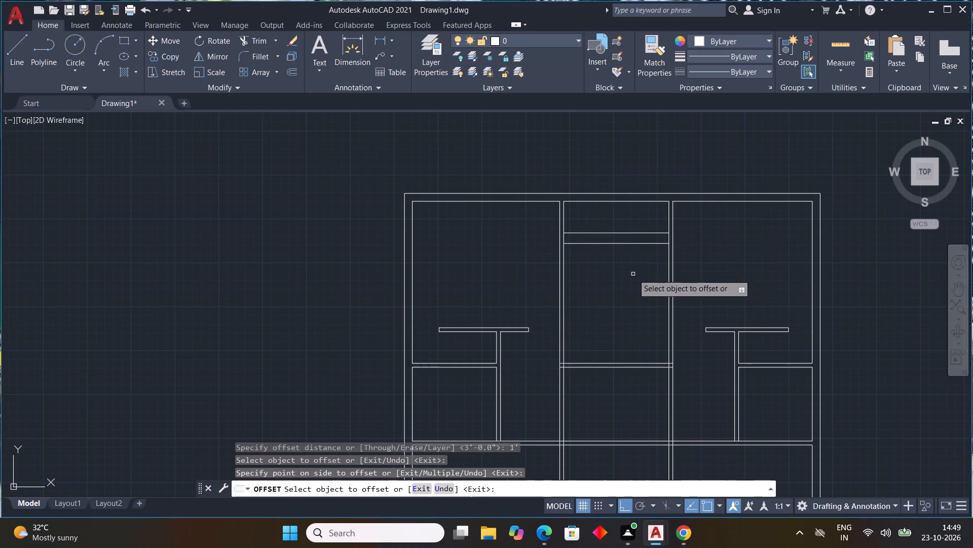
click(622, 243)
click(626, 265)
click(625, 254)
click(624, 276)
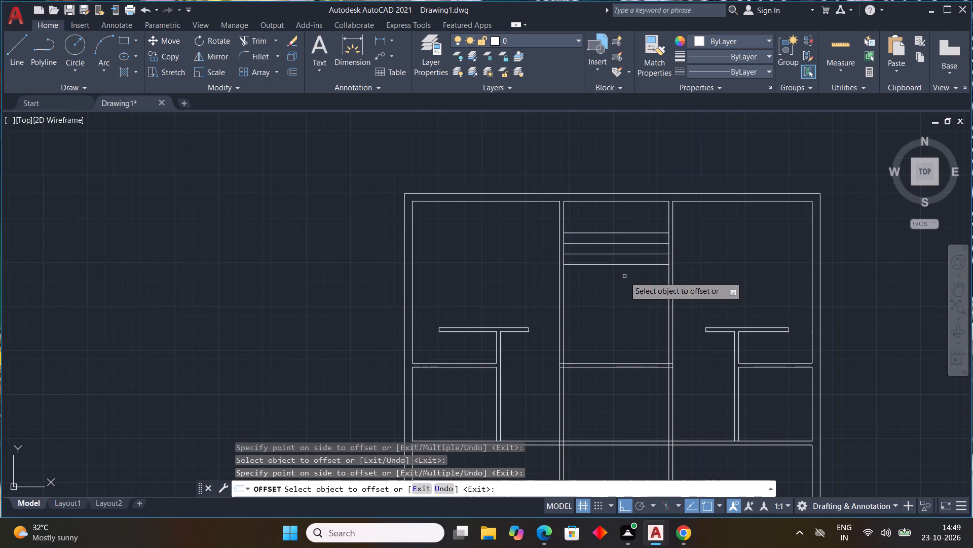
click(620, 263)
click(616, 288)
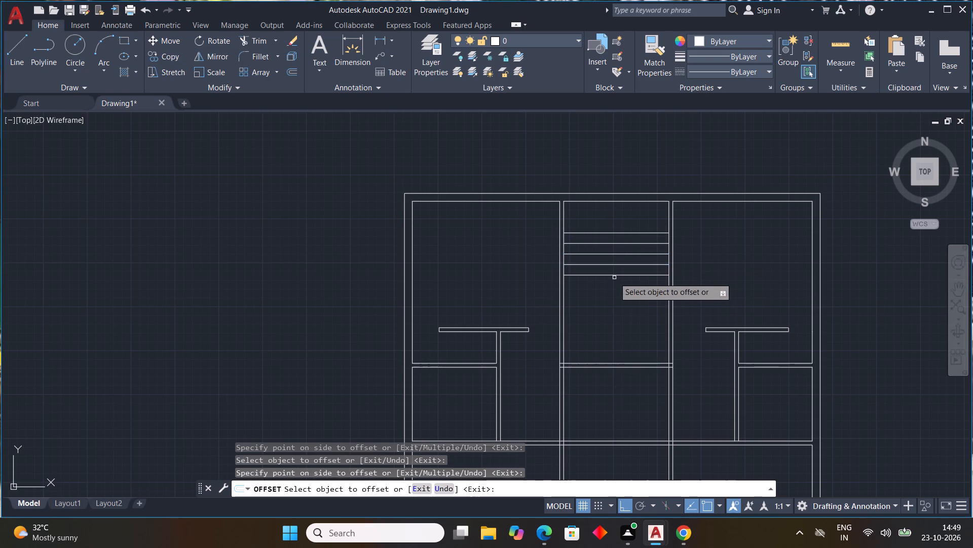
Continue the 1' southward offsets in the north central bay with five more lines.
drag(614, 273, 614, 278)
click(617, 305)
drag(616, 274, 612, 298)
click(613, 294)
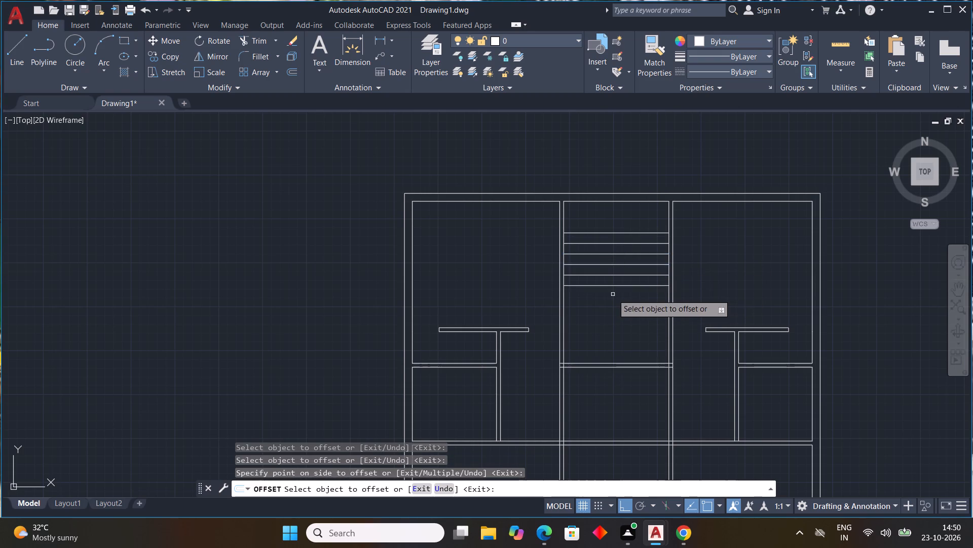
drag(613, 285, 616, 318)
click(615, 317)
click(613, 296)
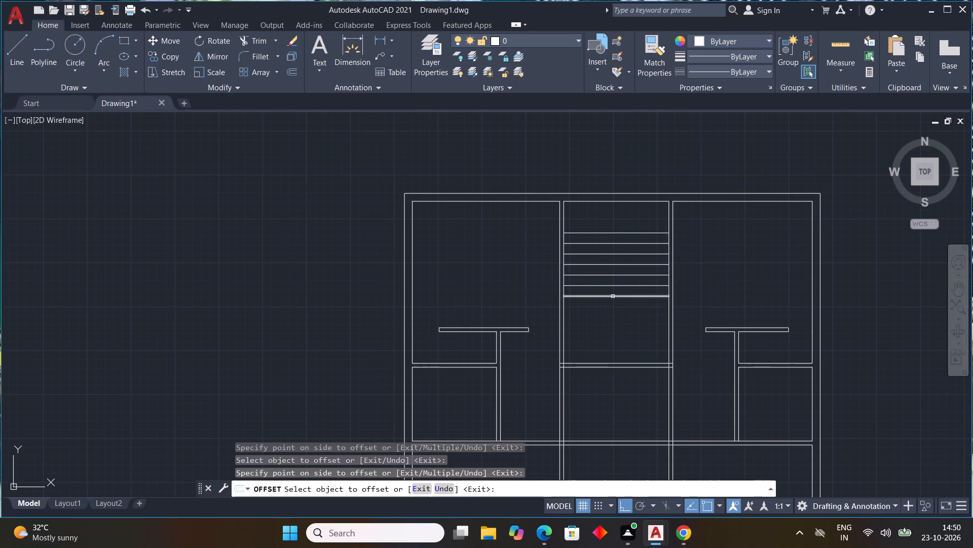
click(611, 314)
click(611, 307)
click(612, 325)
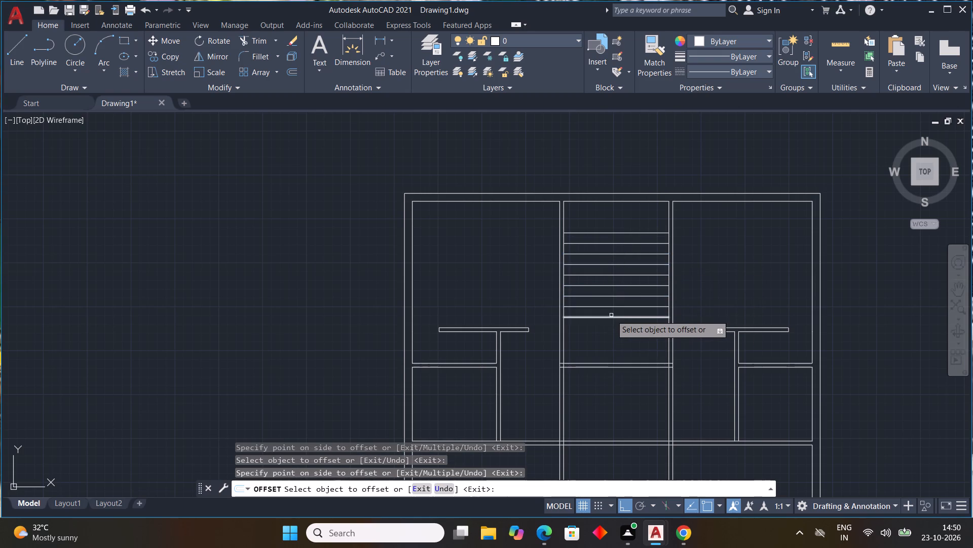
click(611, 317)
drag(570, 344, 583, 334)
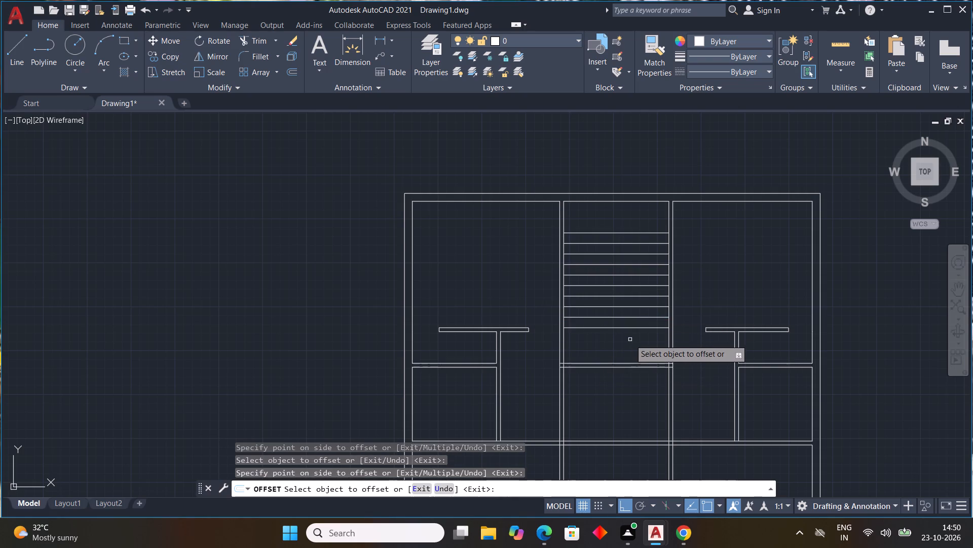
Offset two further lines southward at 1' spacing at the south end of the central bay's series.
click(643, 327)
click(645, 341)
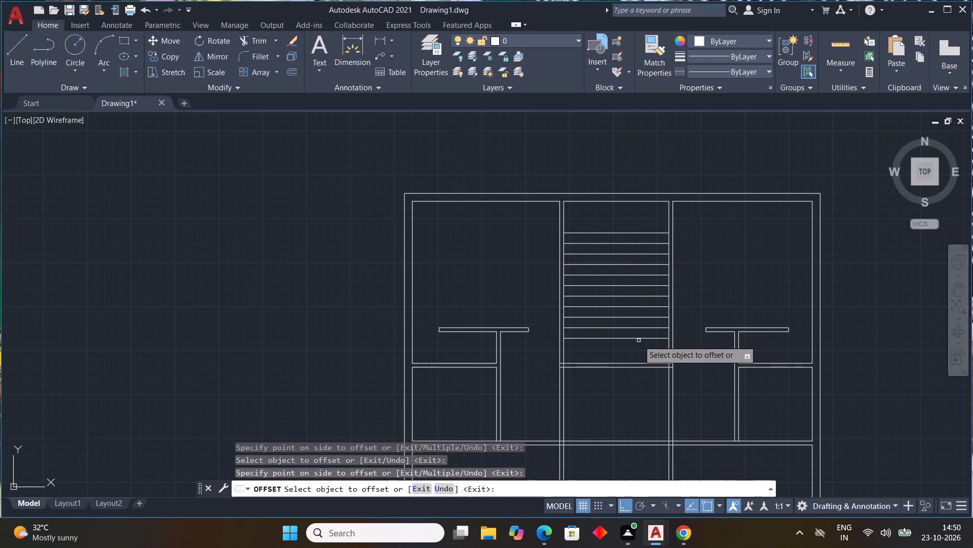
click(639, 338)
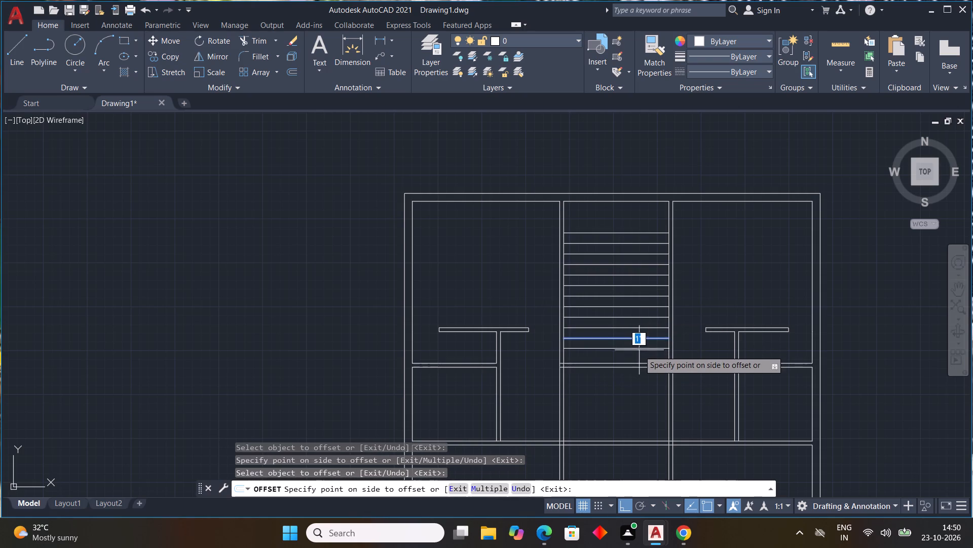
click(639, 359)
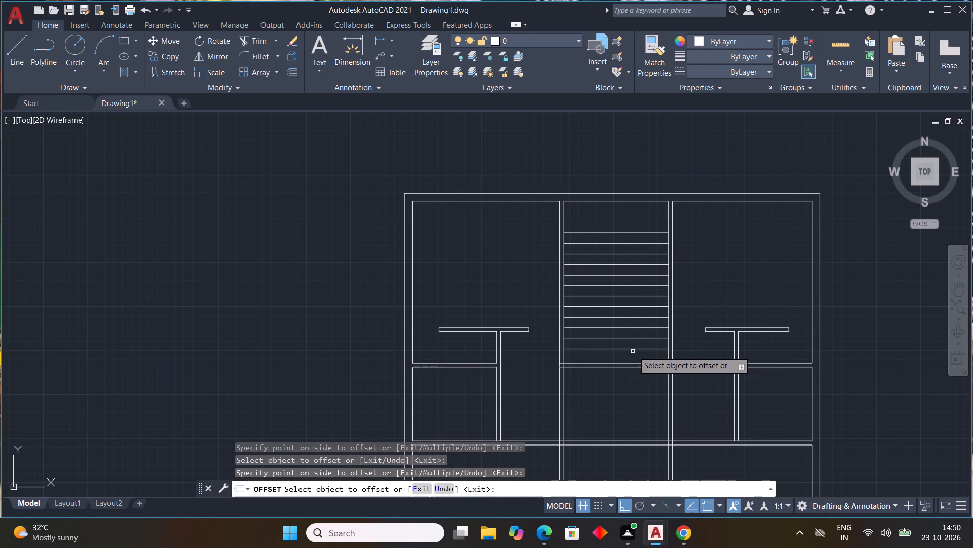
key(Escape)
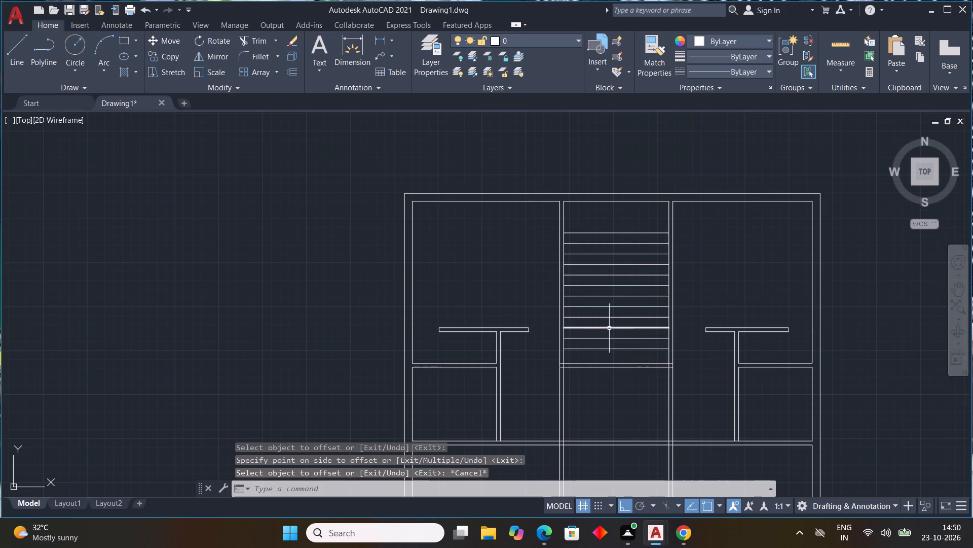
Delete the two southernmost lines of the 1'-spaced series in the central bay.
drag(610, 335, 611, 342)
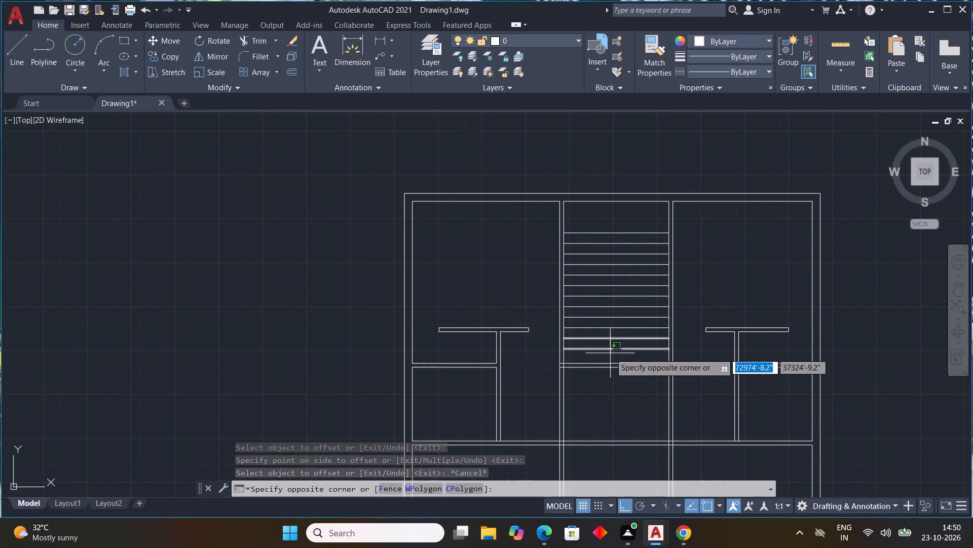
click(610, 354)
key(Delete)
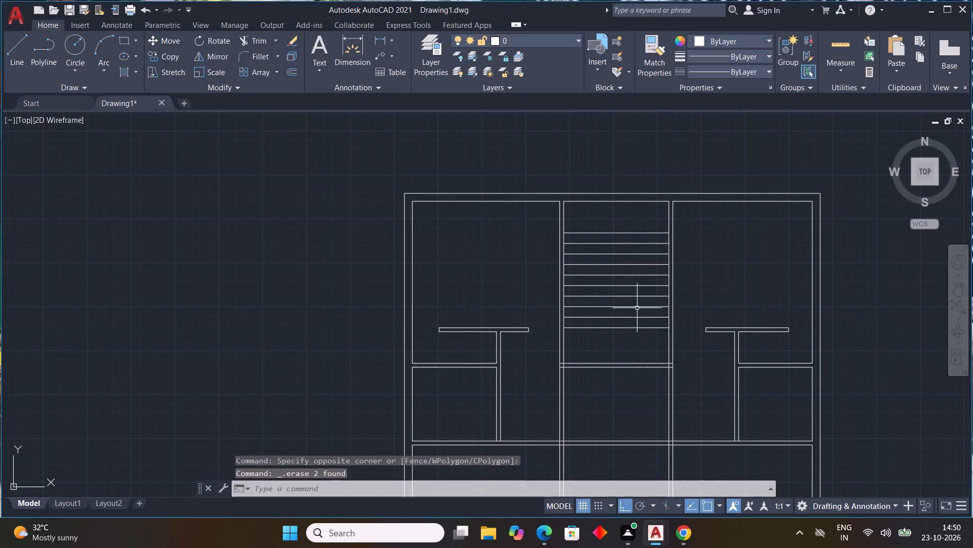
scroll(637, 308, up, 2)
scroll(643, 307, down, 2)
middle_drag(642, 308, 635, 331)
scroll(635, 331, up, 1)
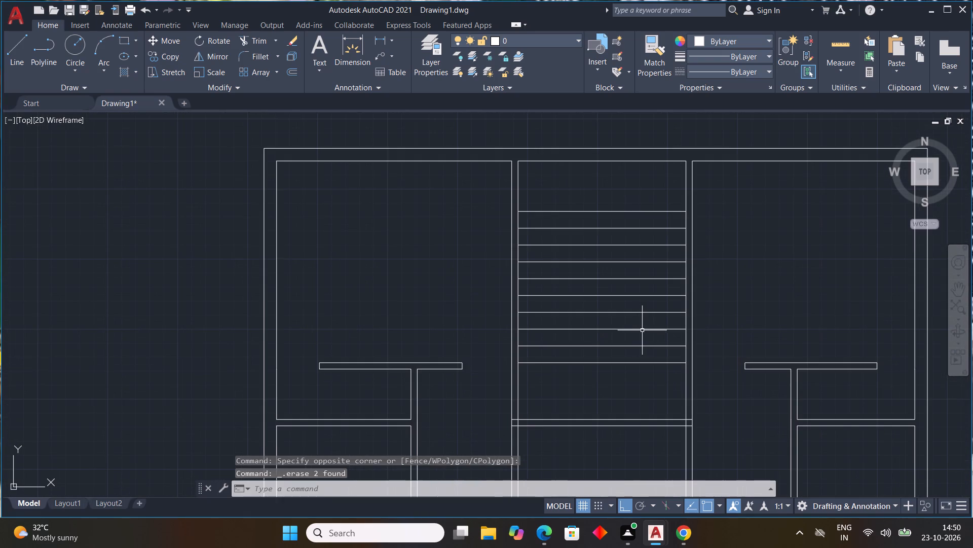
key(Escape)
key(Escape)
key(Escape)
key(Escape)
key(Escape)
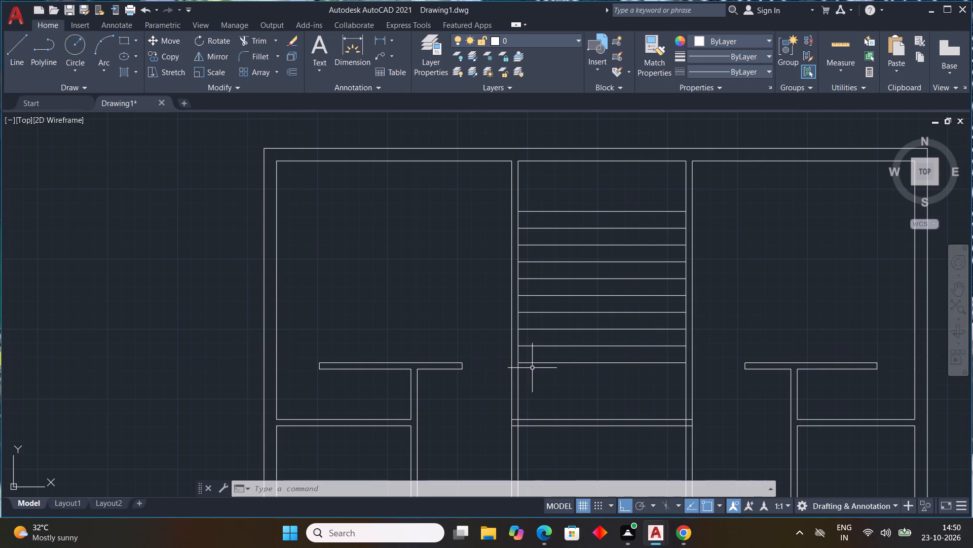
Draw a 4.5" line across the western long vertical partition, aligned with the south edge of the western T-shaped partition's top.
key(l)
key(space)
scroll(479, 366, up, 2)
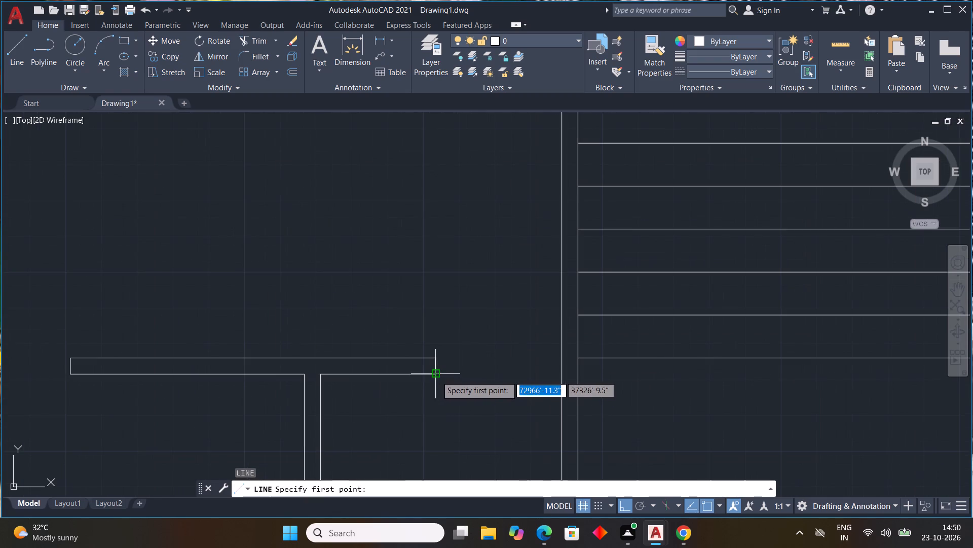
click(564, 376)
drag(576, 379, 592, 381)
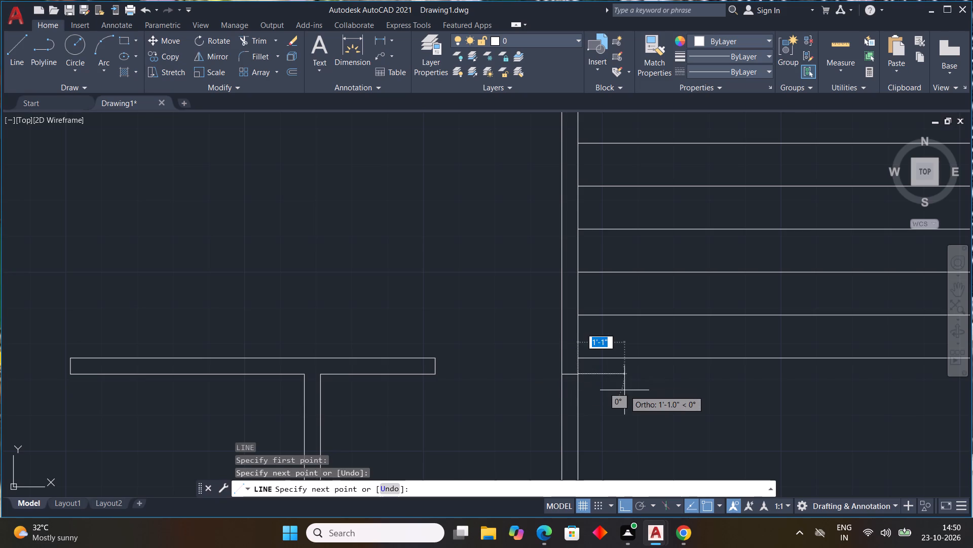
key(Escape)
Draw a matching 4.5" line across the eastern long vertical partition, level with the one on the western partition.
middle_drag(696, 391, 364, 359)
text(L)
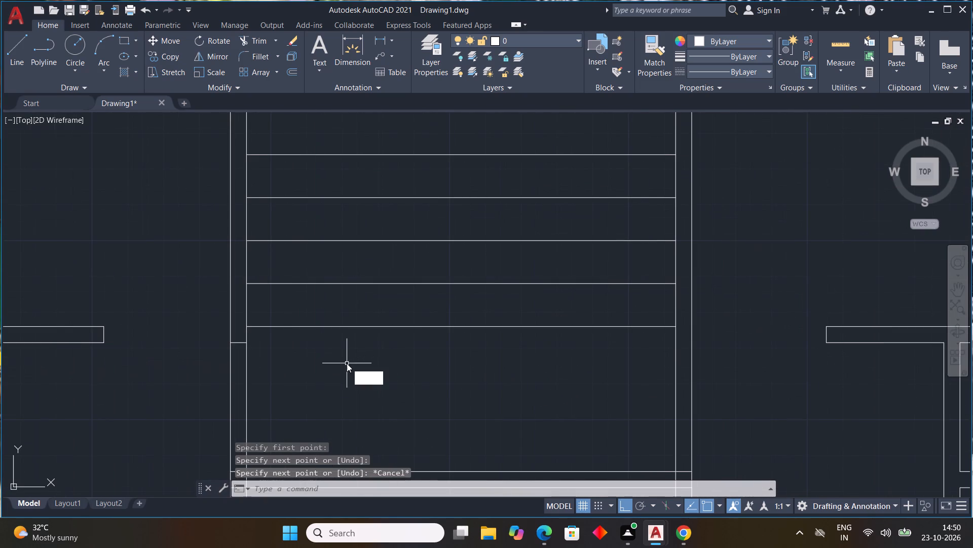
key(space)
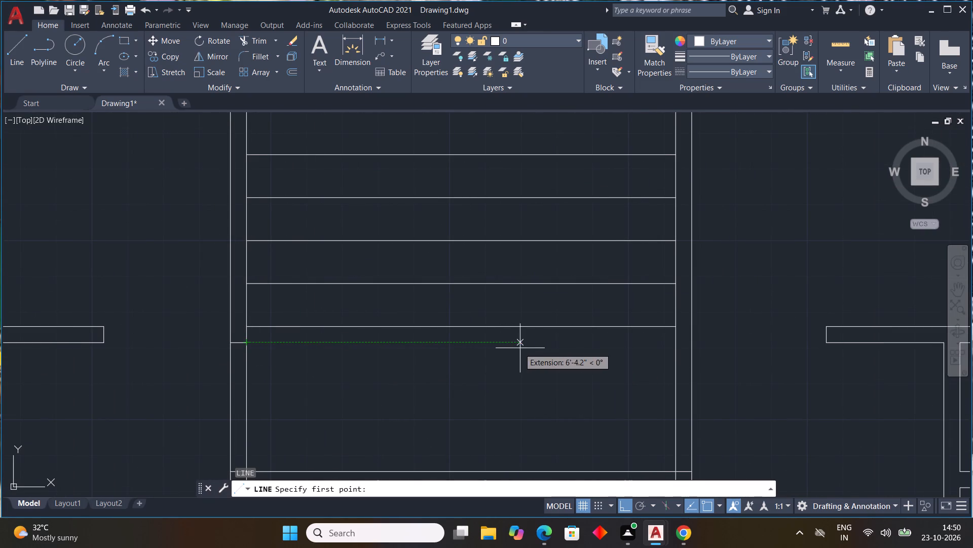
click(677, 345)
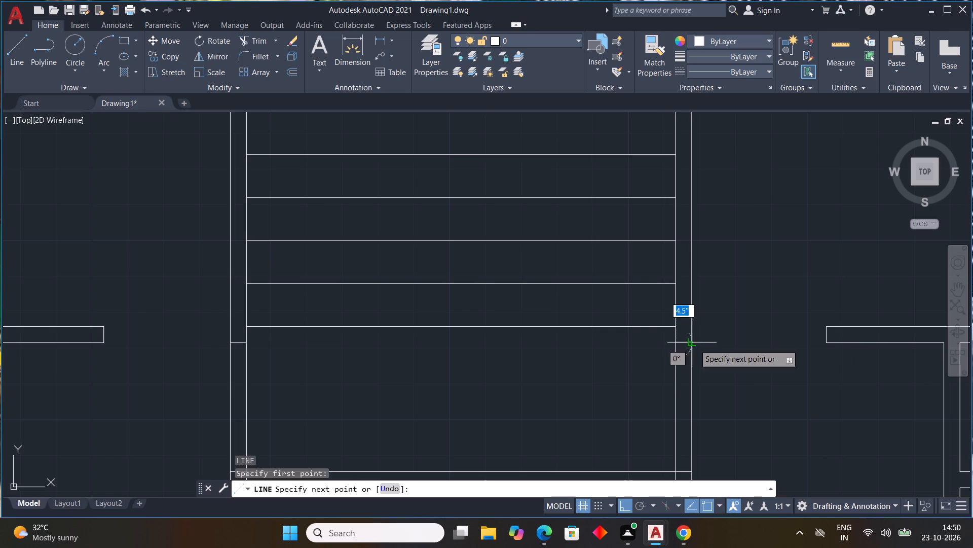
click(694, 345)
key(Escape)
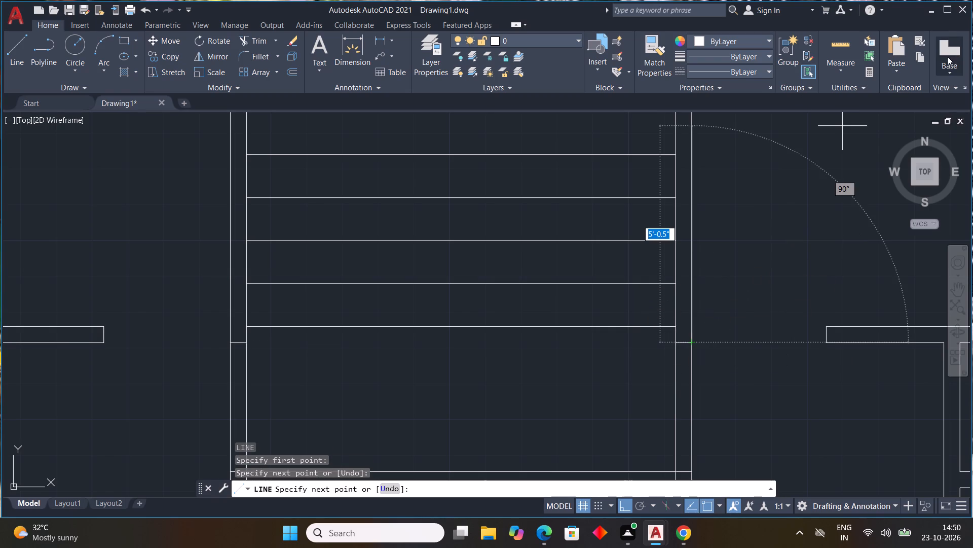
Trim both long vertical partitions between the new 4.5" cross lines and the short horizontal partition to the south.
scroll(561, 336, down, 2)
scroll(568, 311, up, 1)
middle_drag(570, 306, 570, 297)
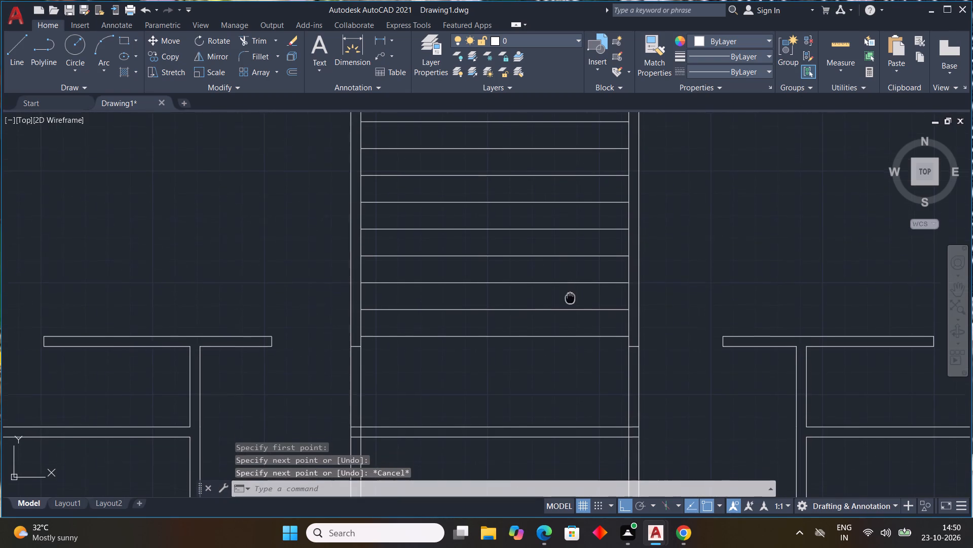
middle_drag(570, 297, 566, 287)
middle_click(566, 286)
text(TR)
key(space)
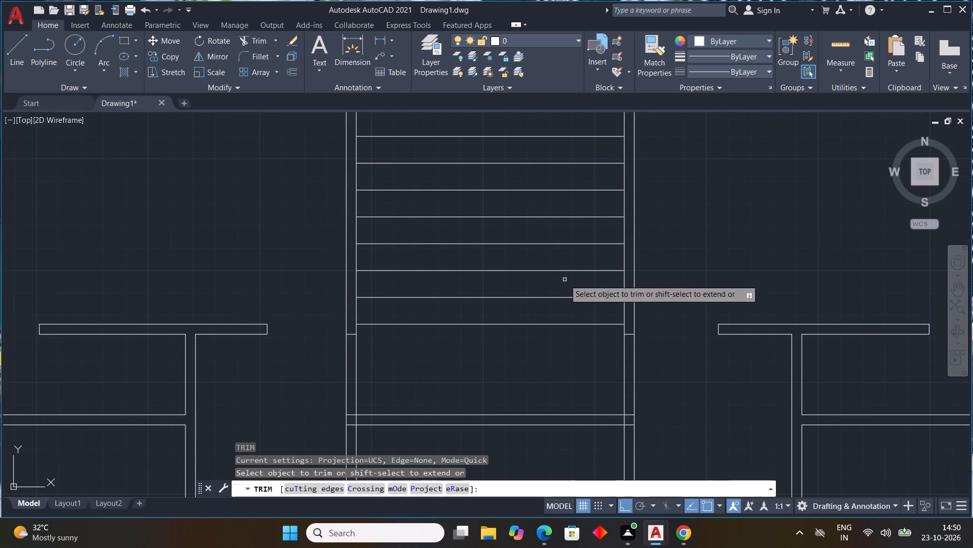
drag(317, 382, 666, 382)
Trim away the central bay's short horizontal partition south of the spaced lines, and clear leftover end pieces at the long vertical partitions.
scroll(666, 382, down, 2)
scroll(671, 391, up, 1)
middle_drag(670, 390, 621, 338)
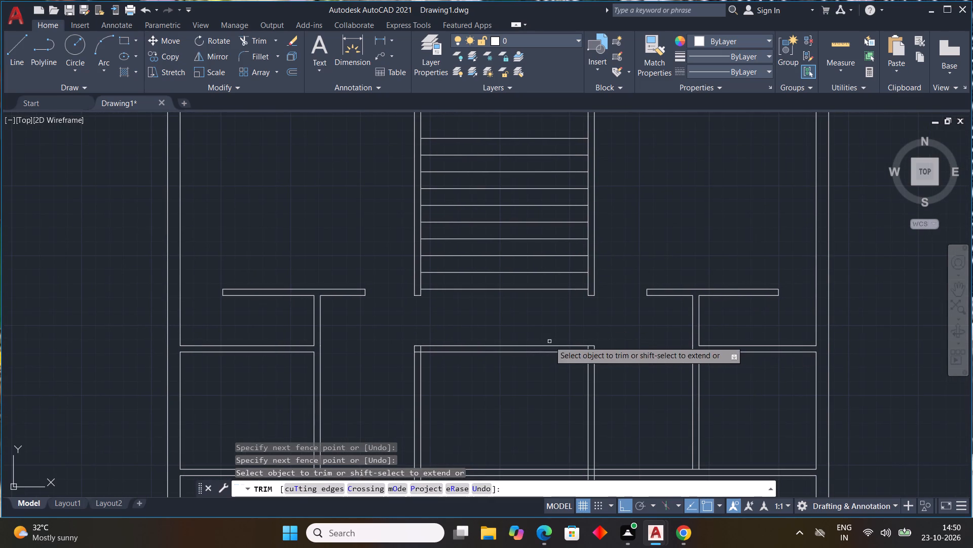
drag(549, 339, 440, 364)
drag(386, 349, 474, 349)
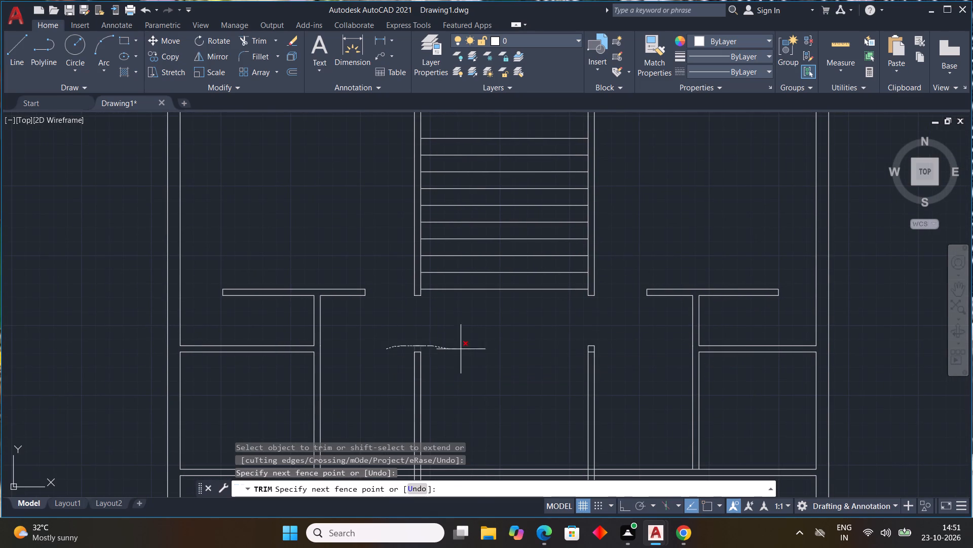
drag(474, 349, 511, 349)
drag(591, 349, 612, 346)
drag(588, 346, 573, 350)
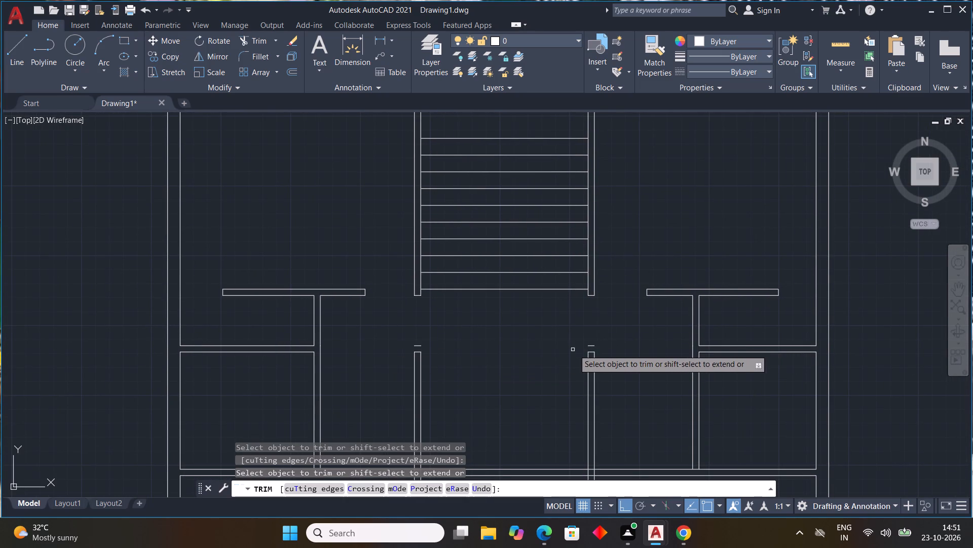
click(591, 345)
click(420, 345)
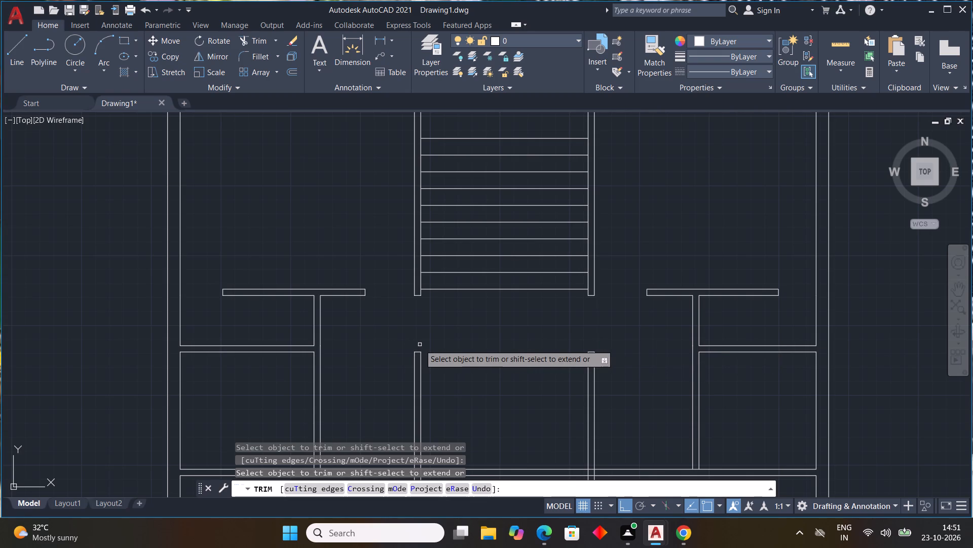
drag(417, 344, 417, 356)
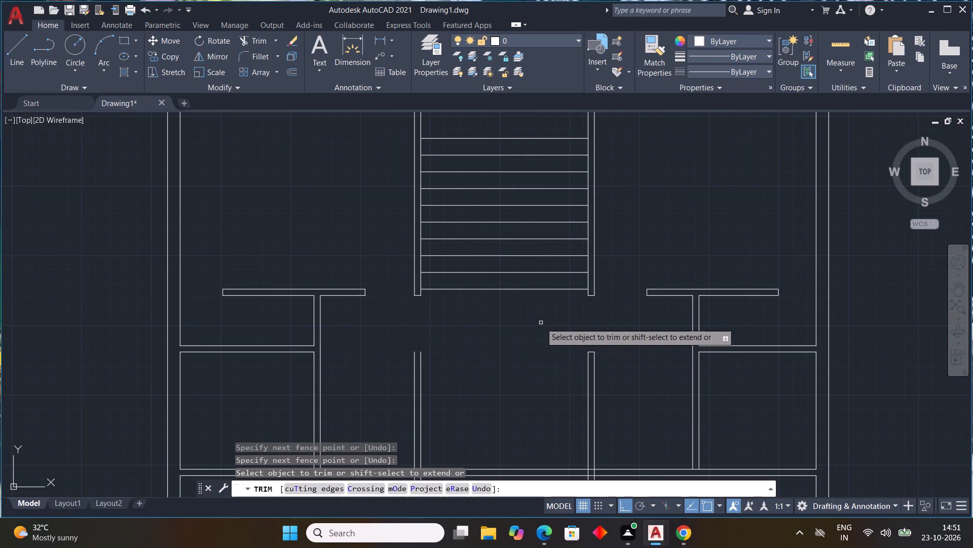
key(Escape)
key(Escape)
key(Escape)
key(Escape)
key(Escape)
key(Escape)
key(Escape)
key(Escape)
Trim the remaining stubs of both long vertical partitions north of the full-width partition, and remove the eastern stub's leftover end line.
scroll(517, 321, down, 3)
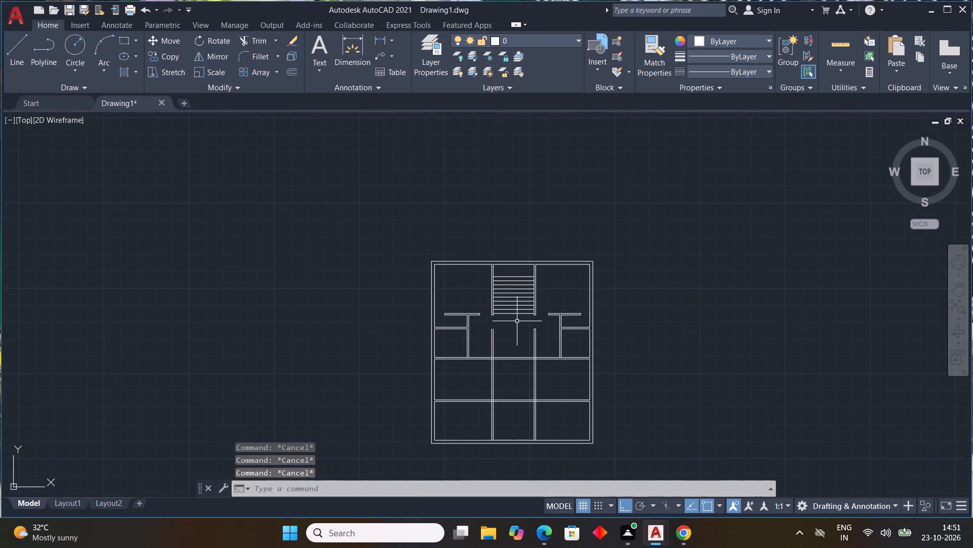
scroll(517, 321, up, 4)
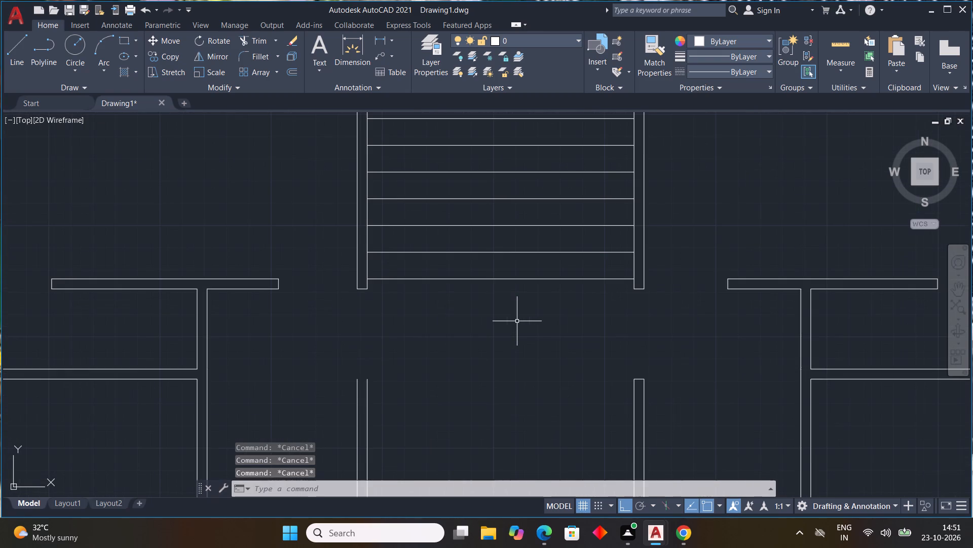
scroll(517, 321, down, 4)
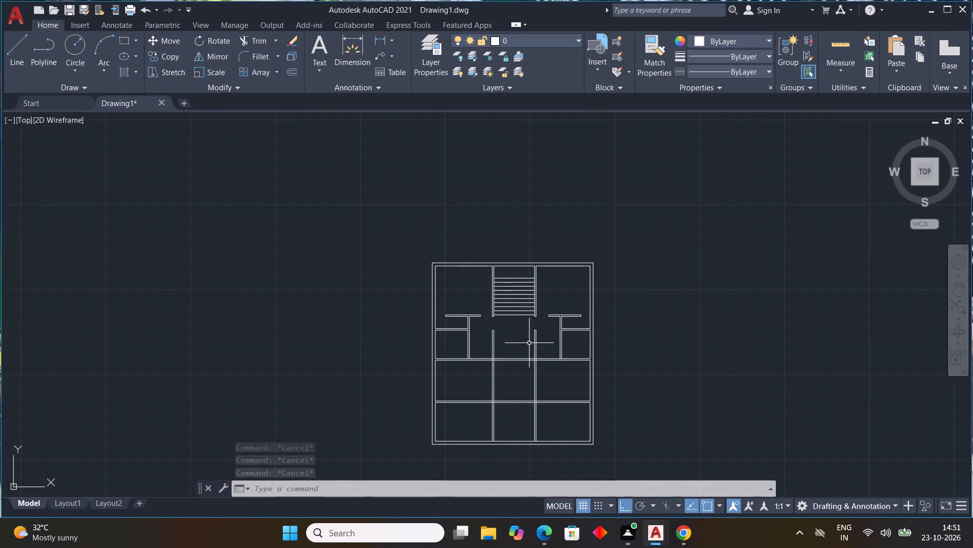
scroll(537, 345, up, 2)
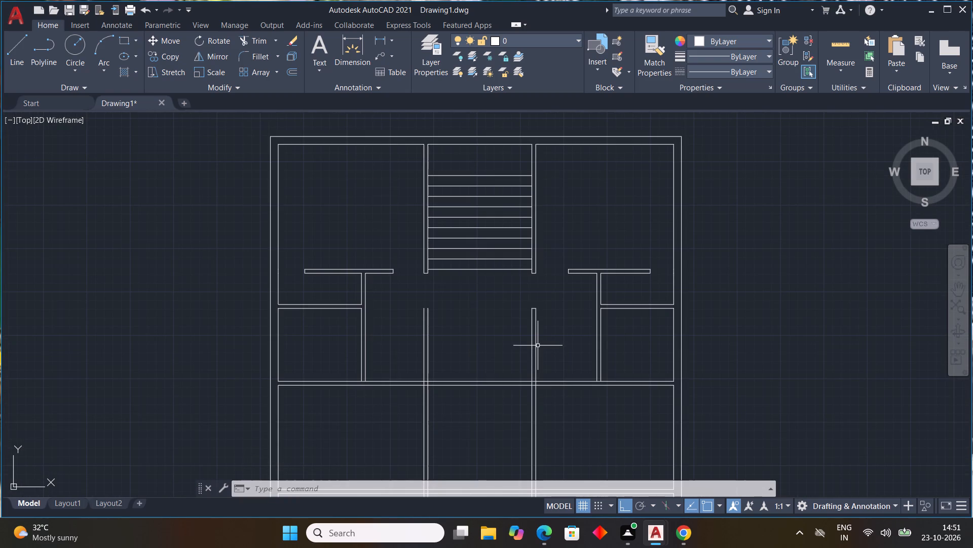
key(space)
drag(556, 344, 389, 347)
click(535, 310)
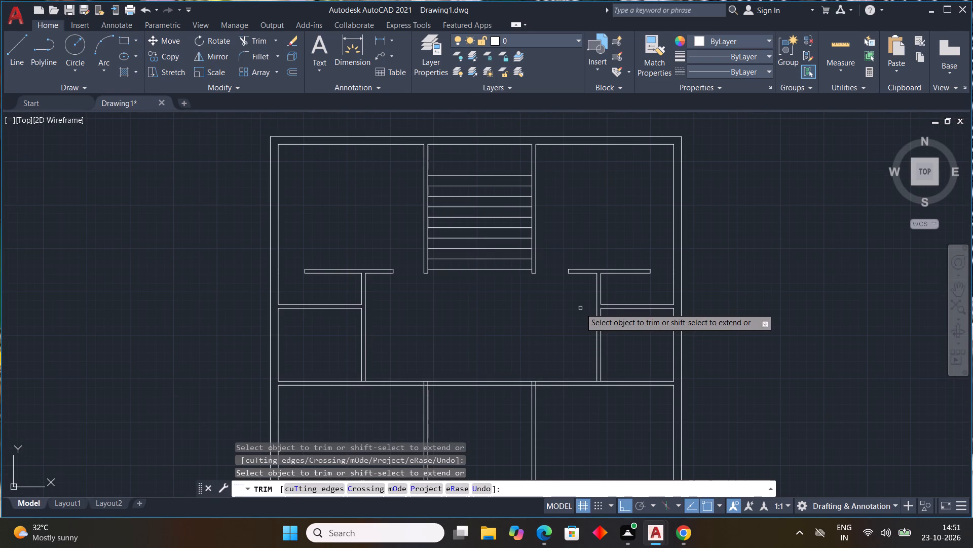
key(Escape)
key(Escape)
key(Escape)
key(Escape)
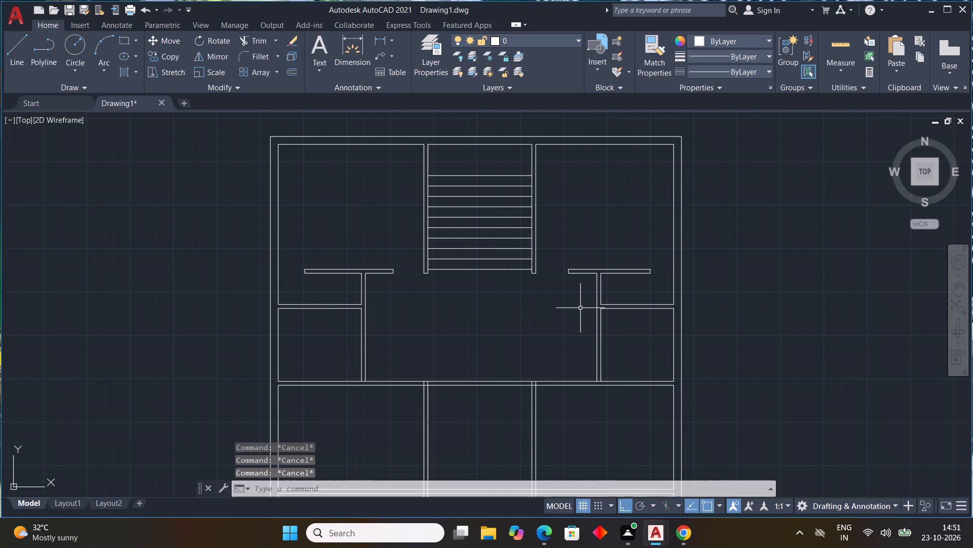
Offset the inner faces of both partitions flanking the north central bay 4' inward, across the spaced lines.
text(OFF)
key(space)
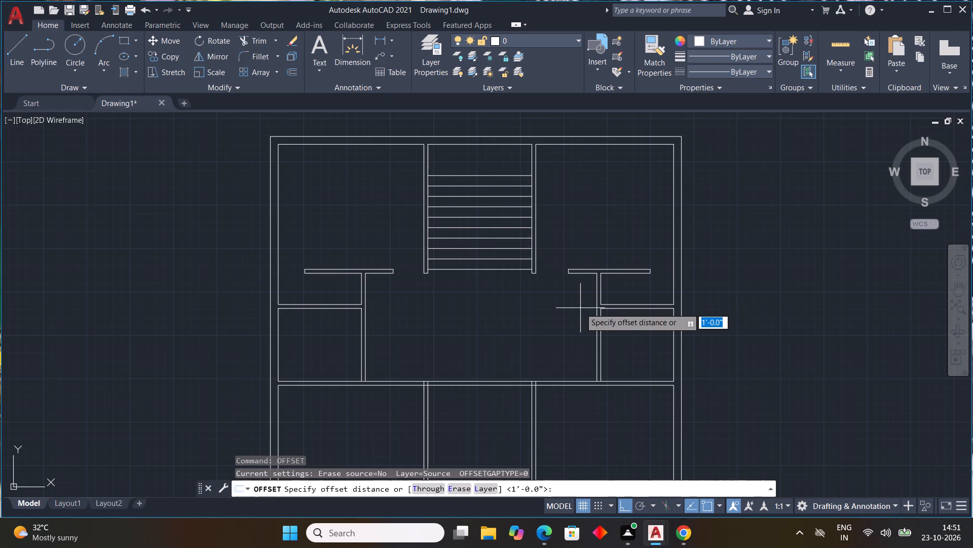
text(4')
key(Return)
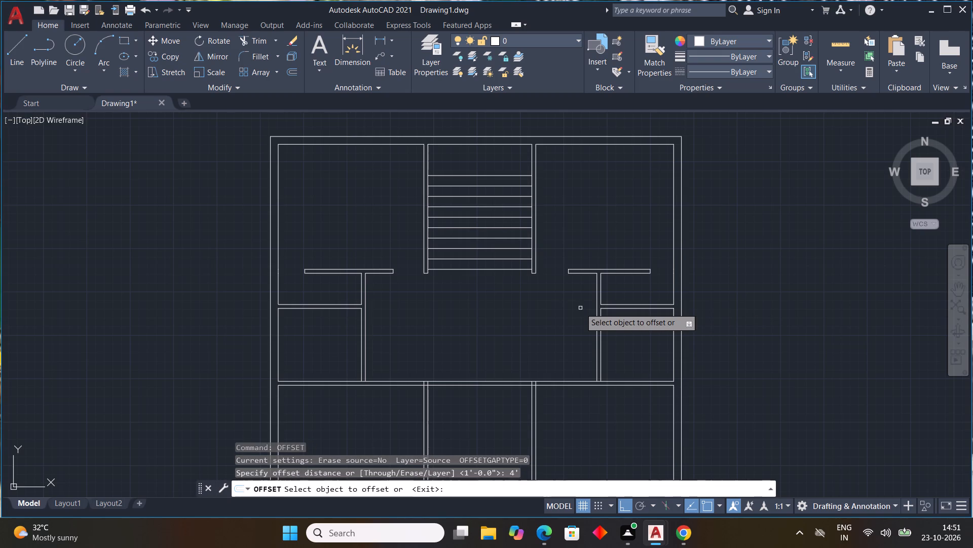
scroll(580, 308, up, 1)
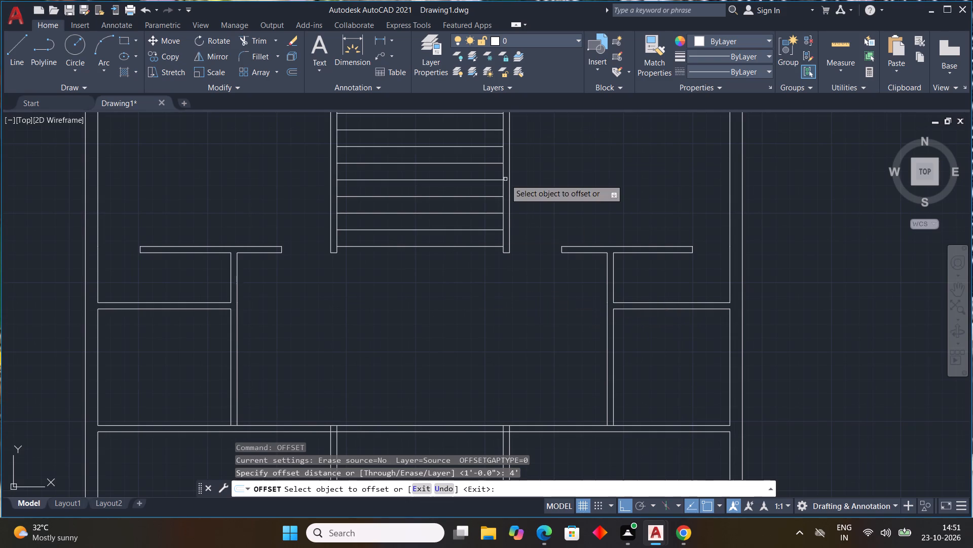
click(504, 214)
click(462, 210)
middle_drag(482, 218, 501, 294)
drag(356, 286, 361, 284)
click(443, 284)
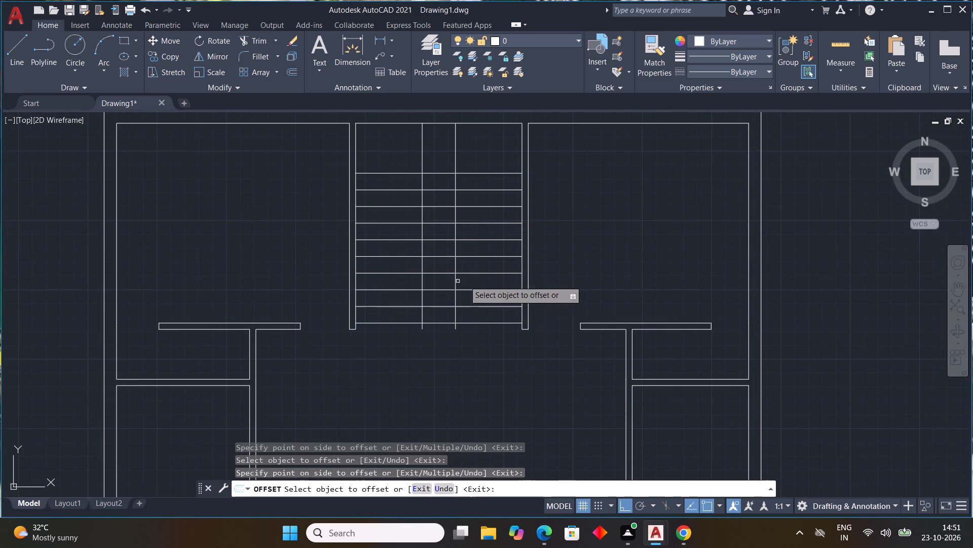
key(Escape)
key(Escape)
key(Escape)
key(Escape)
middle_drag(480, 299, 478, 333)
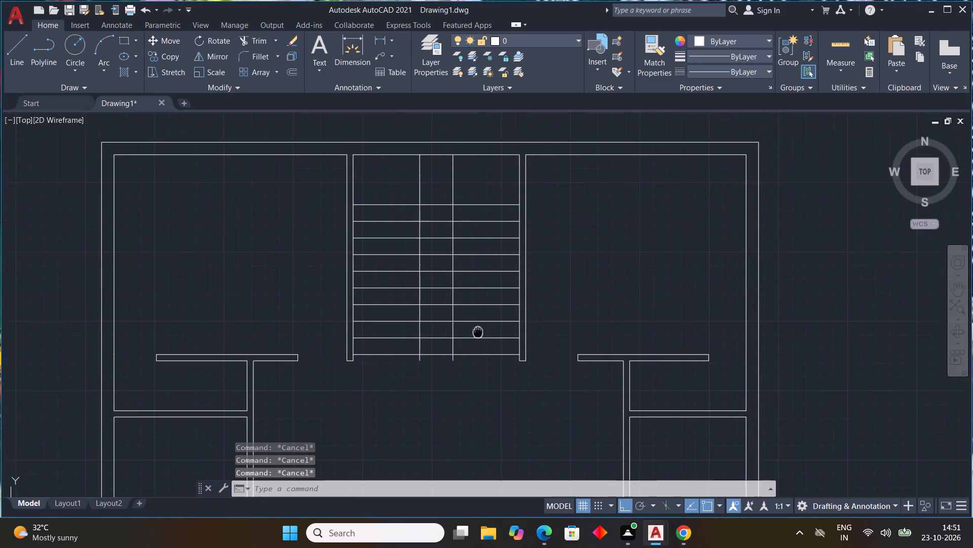
middle_drag(478, 333, 467, 370)
Trim the two new vertical lines in the central bay north of the northernmost spaced line.
text(TR)
key(space)
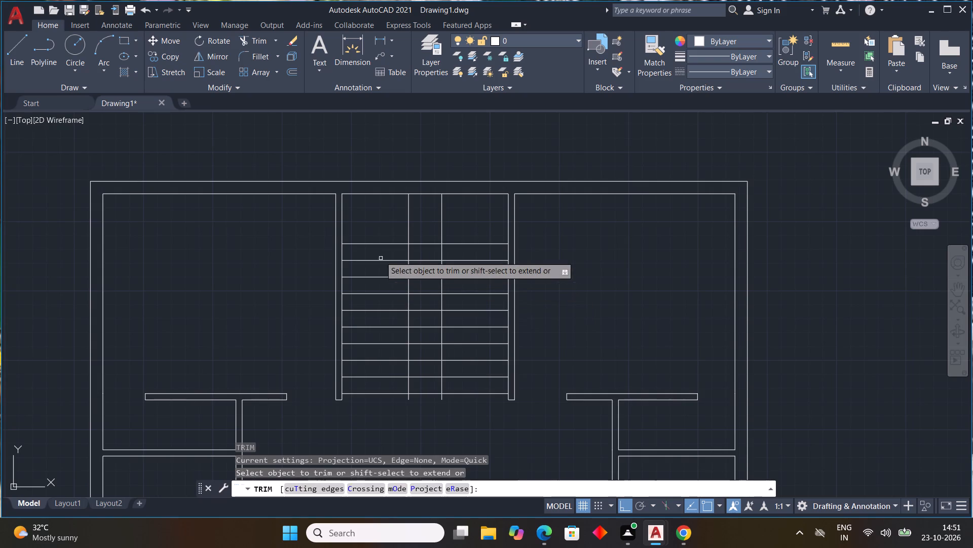
drag(392, 230, 455, 224)
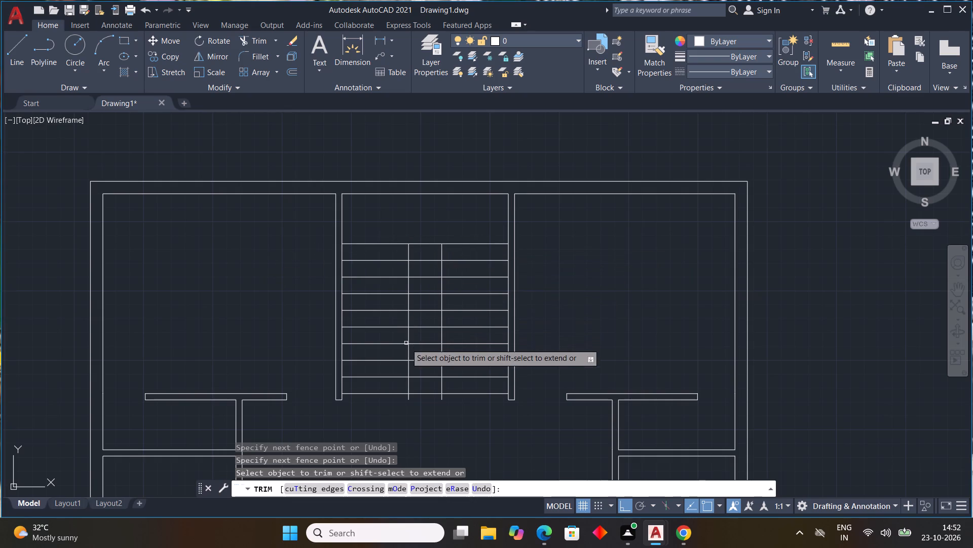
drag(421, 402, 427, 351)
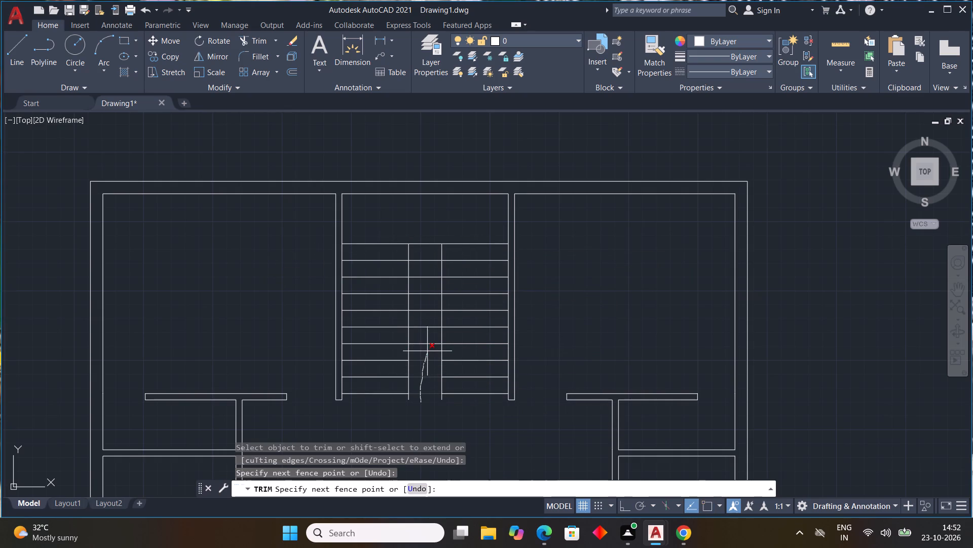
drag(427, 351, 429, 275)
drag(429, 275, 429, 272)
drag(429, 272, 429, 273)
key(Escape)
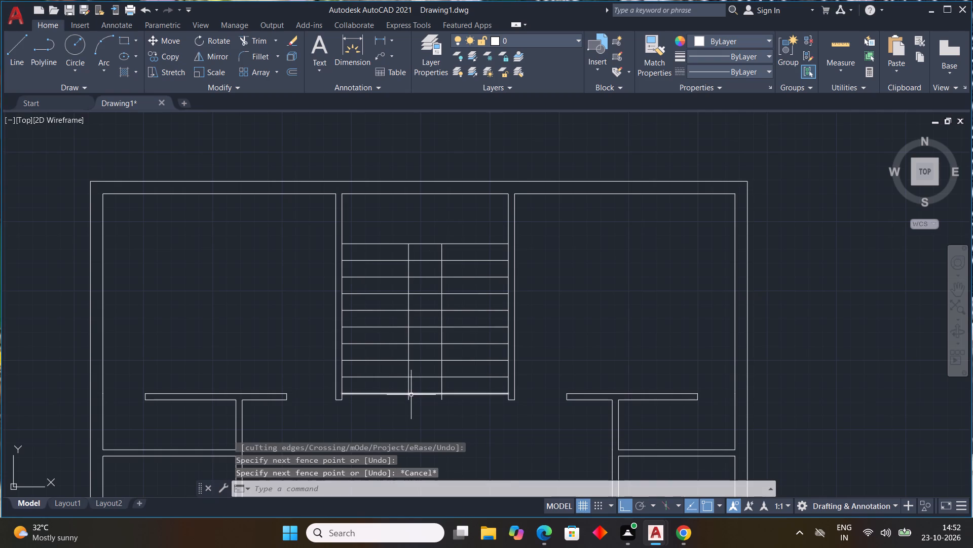
Trim the short ends of both new vertical lines that project south of the southernmost spaced line.
key(space)
click(408, 399)
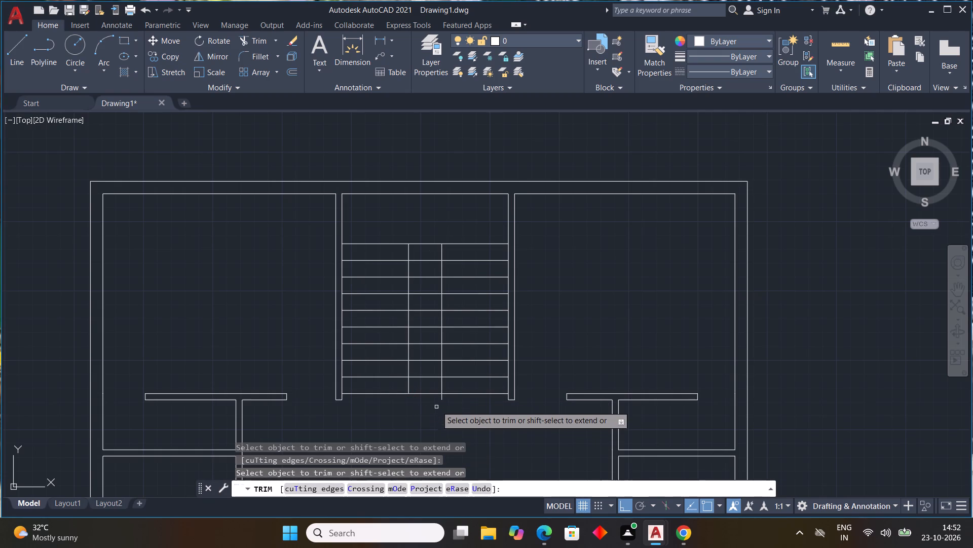
click(442, 400)
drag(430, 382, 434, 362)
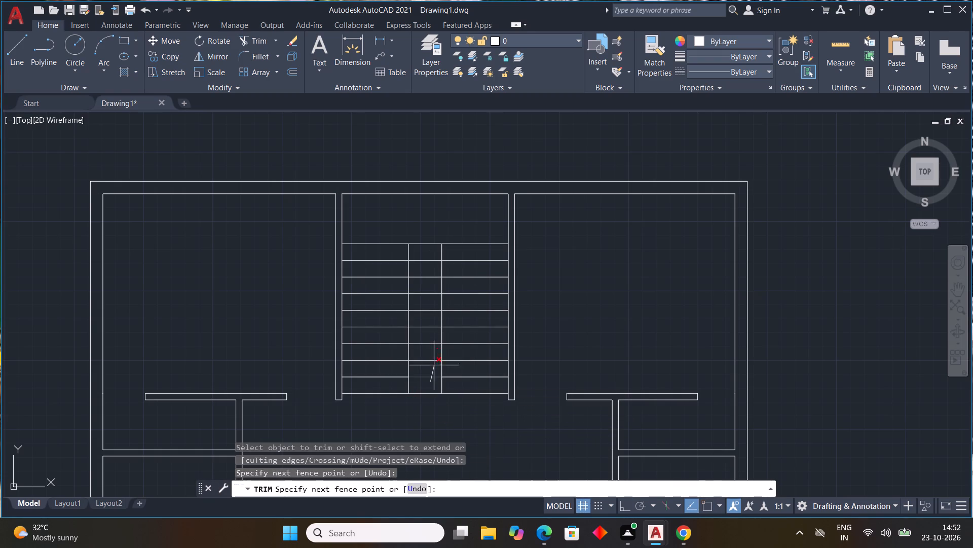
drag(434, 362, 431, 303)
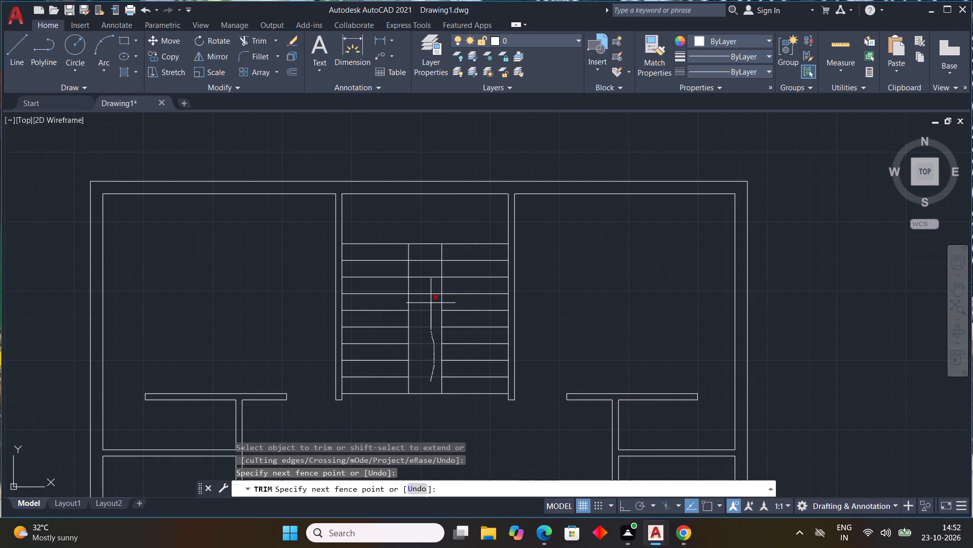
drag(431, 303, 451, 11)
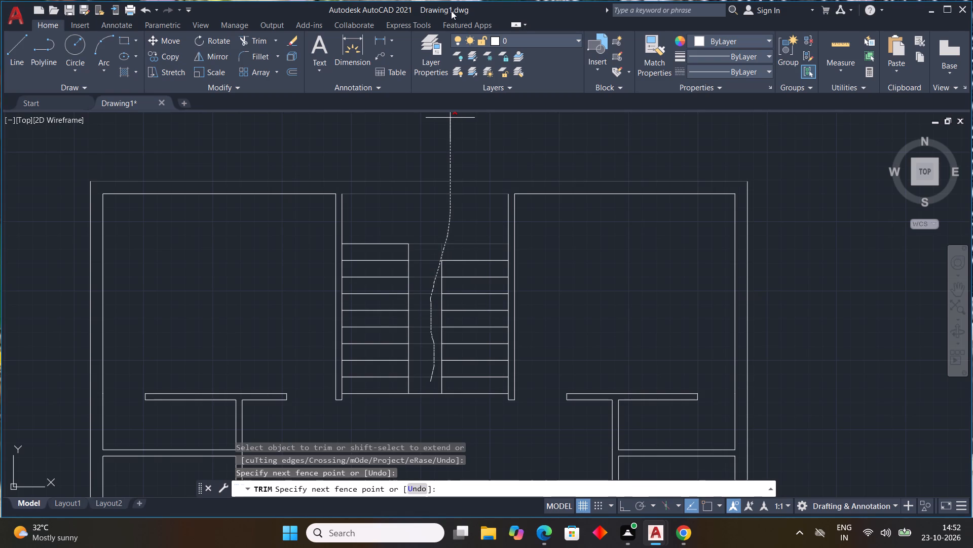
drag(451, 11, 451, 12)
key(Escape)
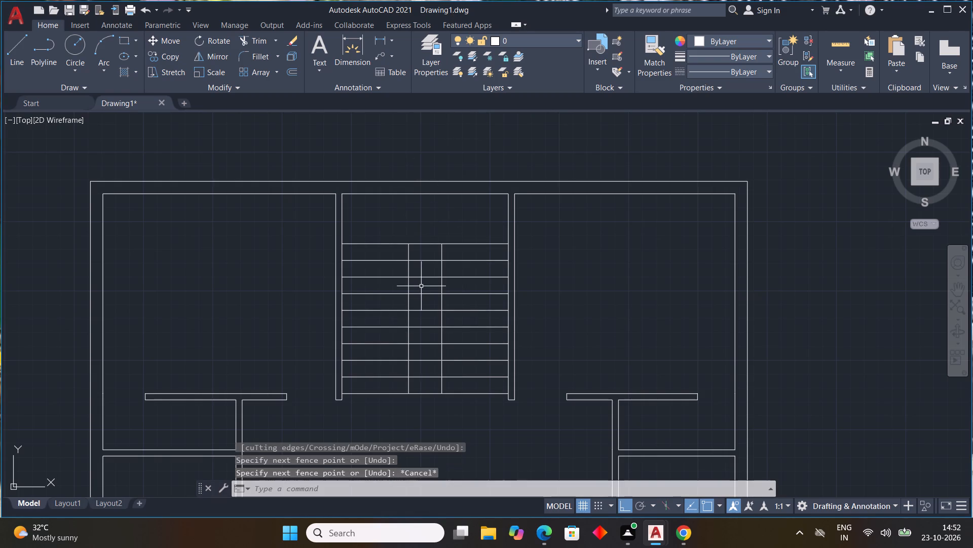
Trim the spaced lines between the two vertical lines to open the stairwell, keeping only the northernmost and southernmost ones.
key(space)
drag(427, 379, 426, 353)
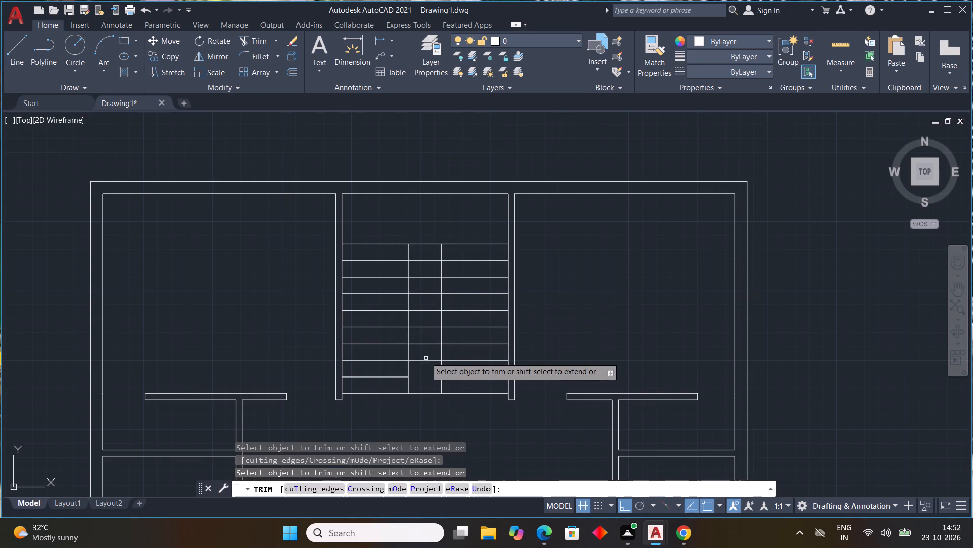
drag(426, 353, 421, 335)
drag(421, 370, 428, 311)
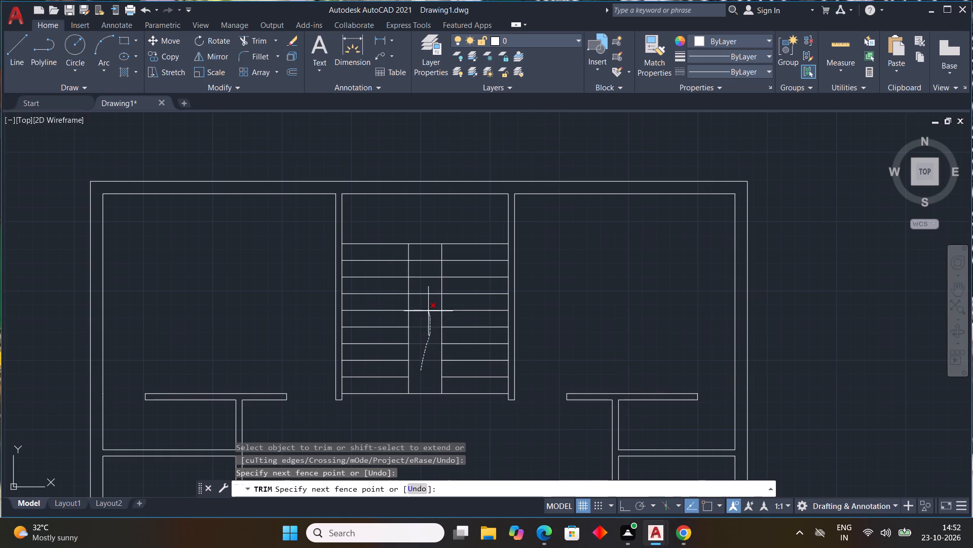
drag(428, 311, 425, 257)
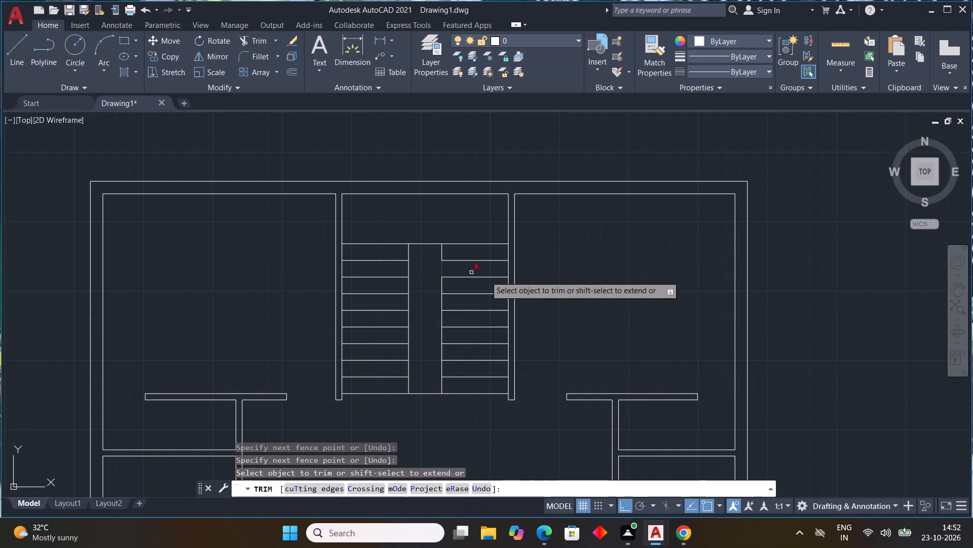
key(Escape)
key(Escape)
key(Escape)
key(Escape)
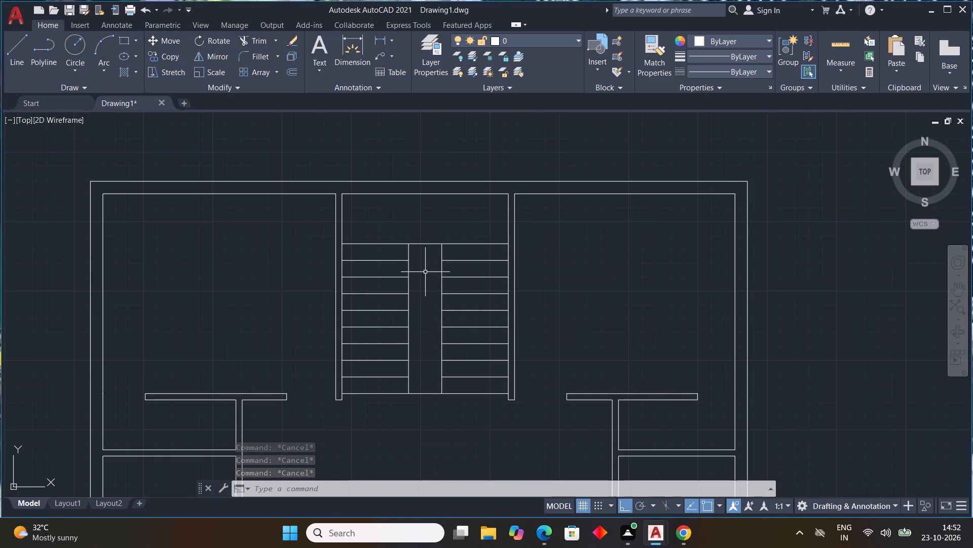
Draw a horizontal line across the stair bay, joining the inner corners of the two flanking partitions' south ends.
key(l)
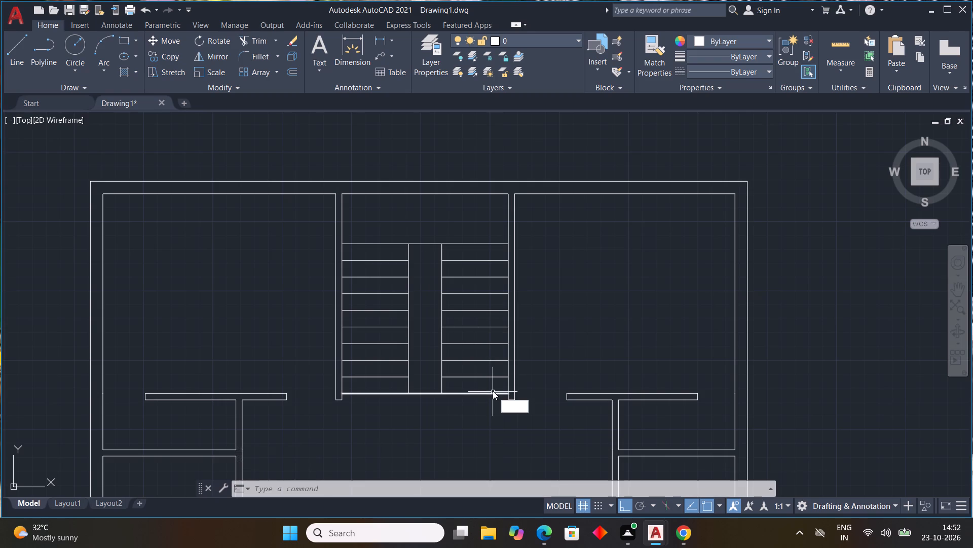
key(space)
scroll(385, 408, up, 3)
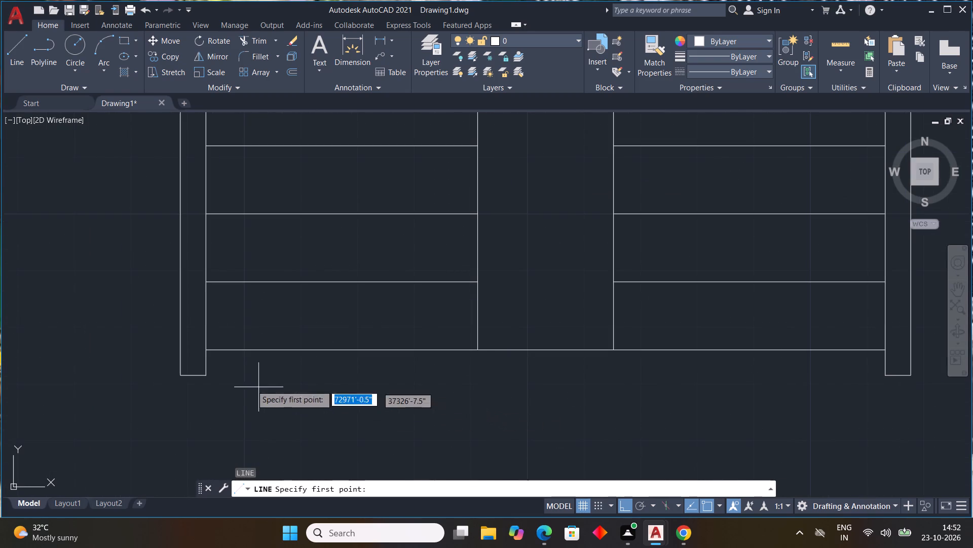
click(204, 378)
scroll(491, 378, down, 1)
middle_drag(496, 378, 490, 379)
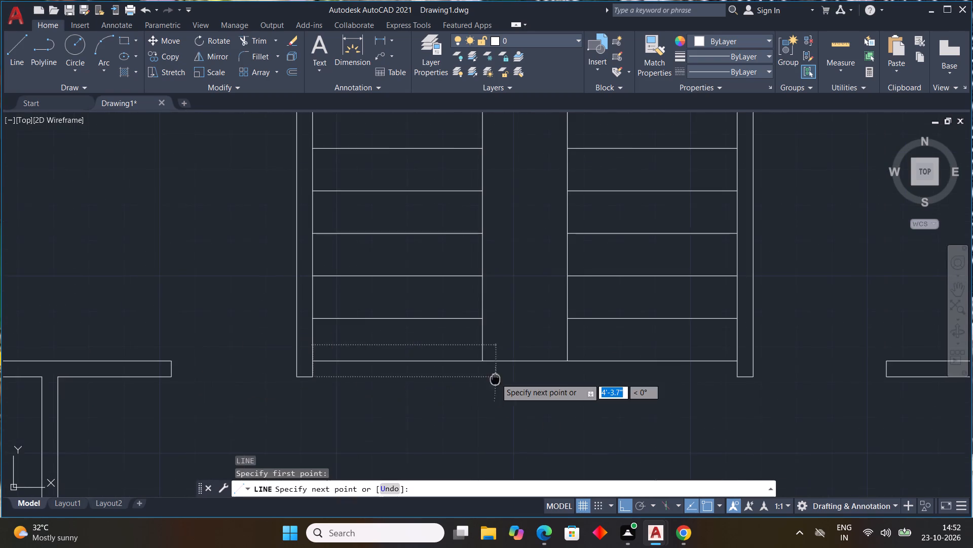
middle_drag(490, 379, 342, 375)
click(584, 373)
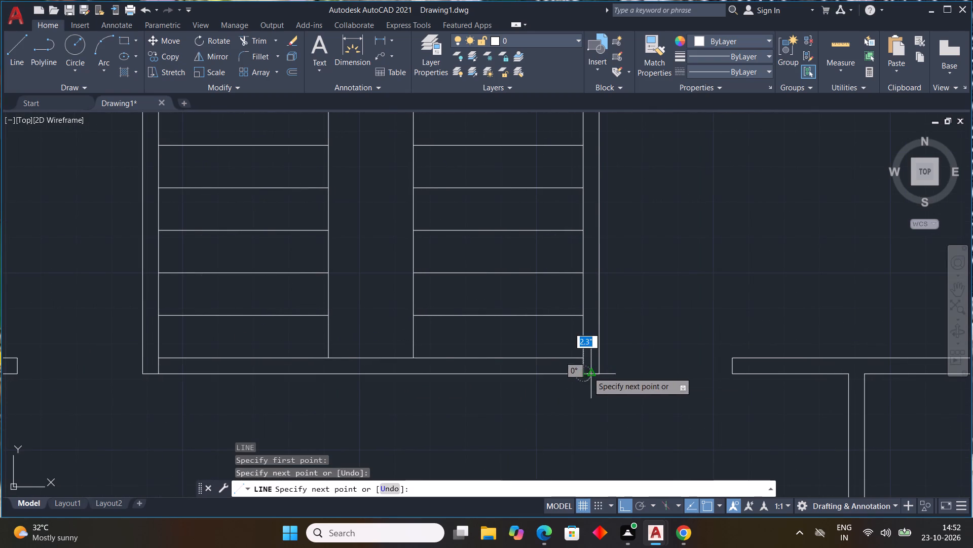
key(Escape)
Draw a stair direction line about 11' north through the eastern flight, about 6' west across the landing and about 9'5" south down the western flight.
text(L)
key(space)
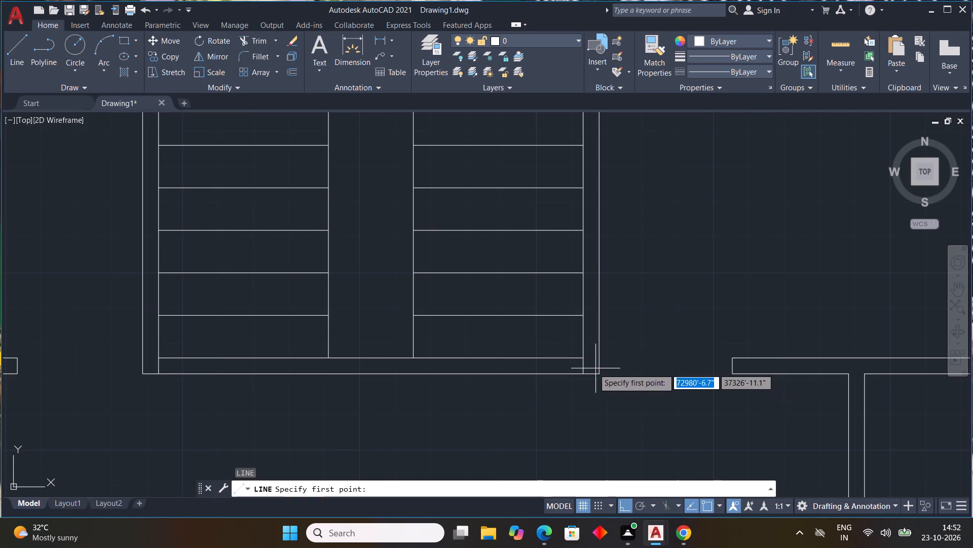
scroll(582, 366, down, 1)
middle_drag(580, 376, 554, 415)
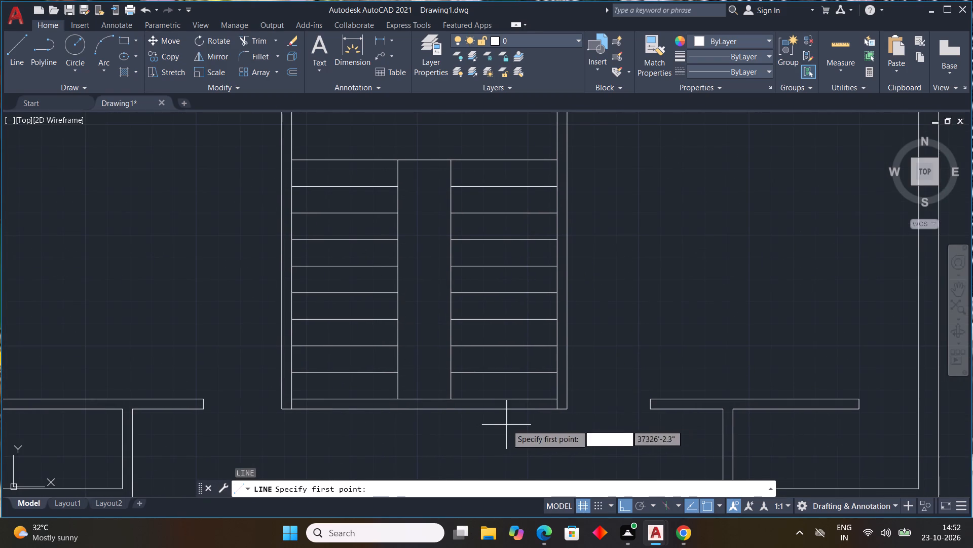
drag(508, 424, 508, 411)
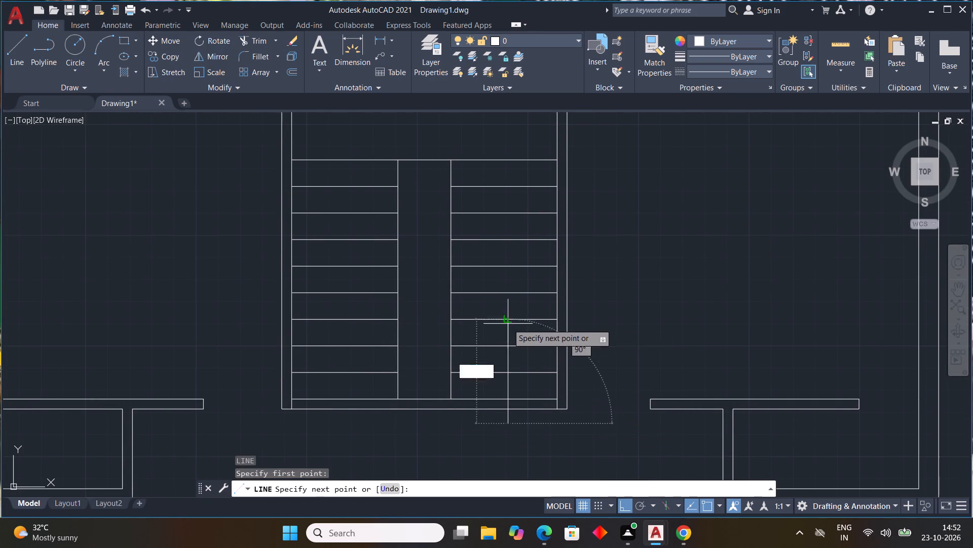
scroll(507, 319, down, 1)
middle_drag(507, 319, 501, 392)
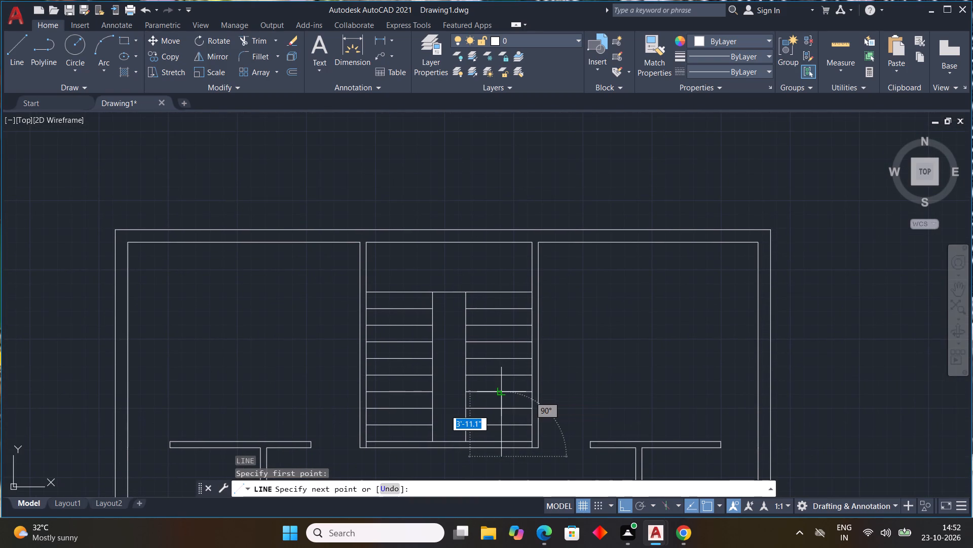
click(497, 270)
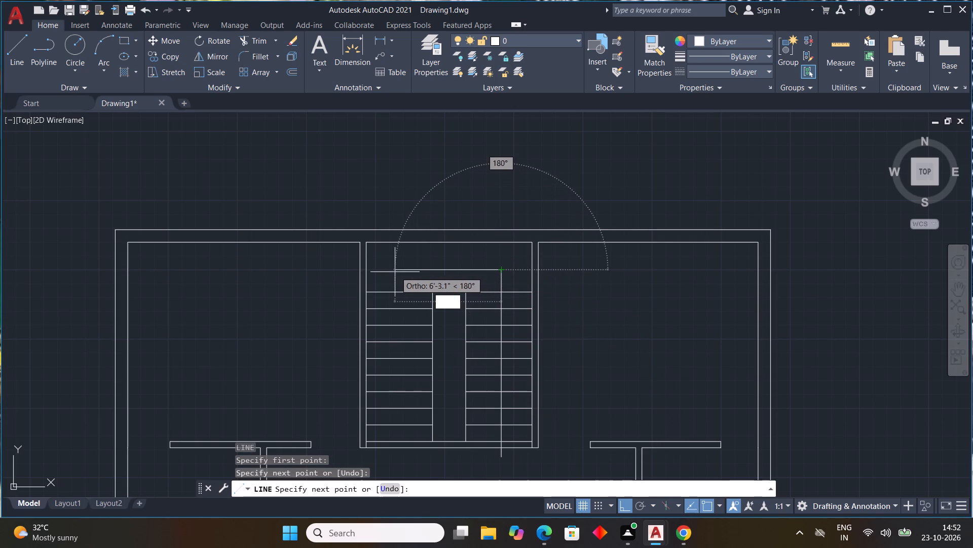
click(399, 272)
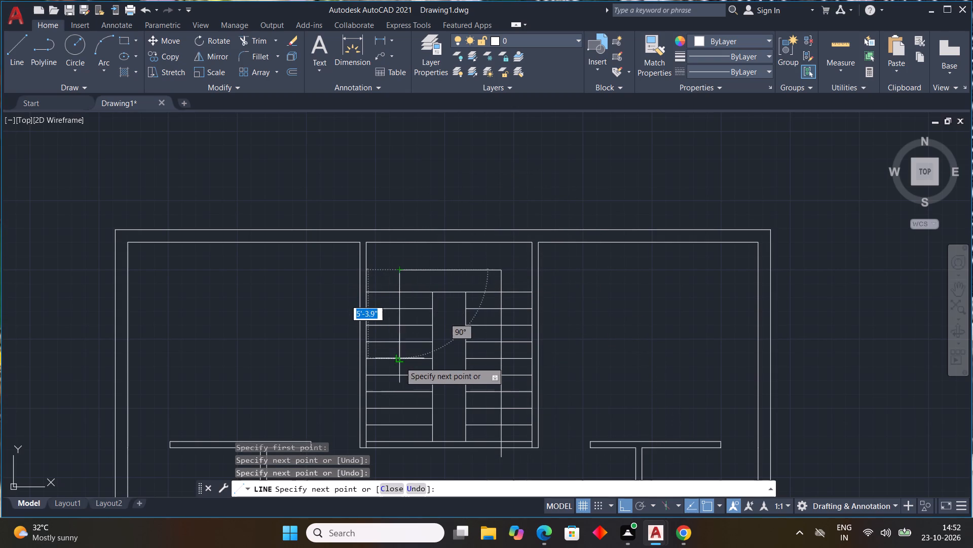
scroll(396, 371, up, 1)
middle_drag(396, 371, 413, 302)
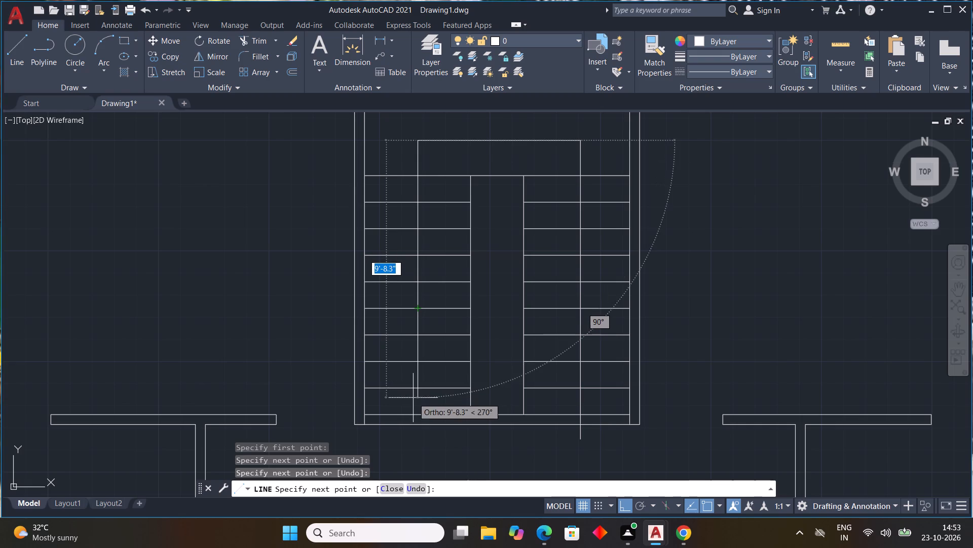
scroll(416, 392, up, 2)
middle_drag(416, 392, 416, 351)
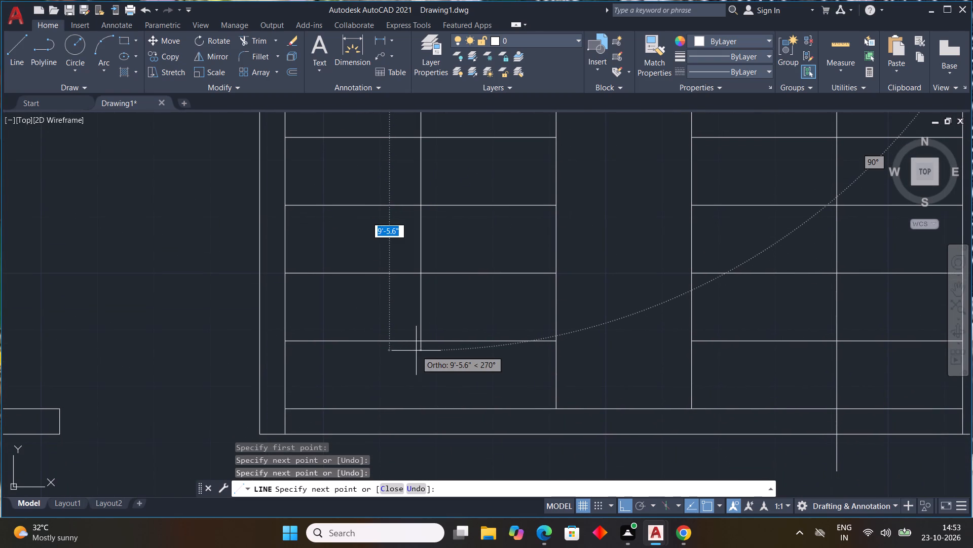
scroll(416, 351, up, 2)
click(426, 341)
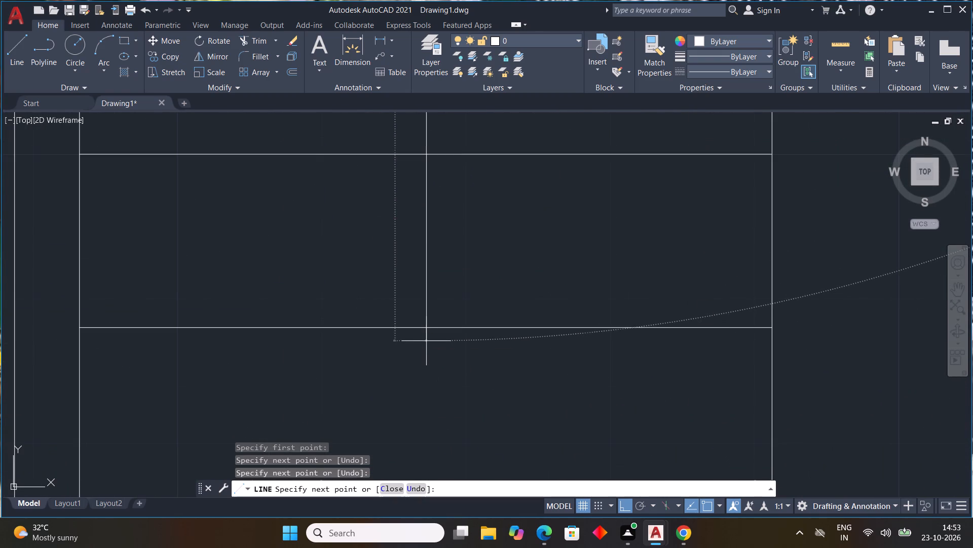
Draw a closed triangular arrowhead about 5" wide, pointing south, at the south end of the western flight's direction line.
click(390, 340)
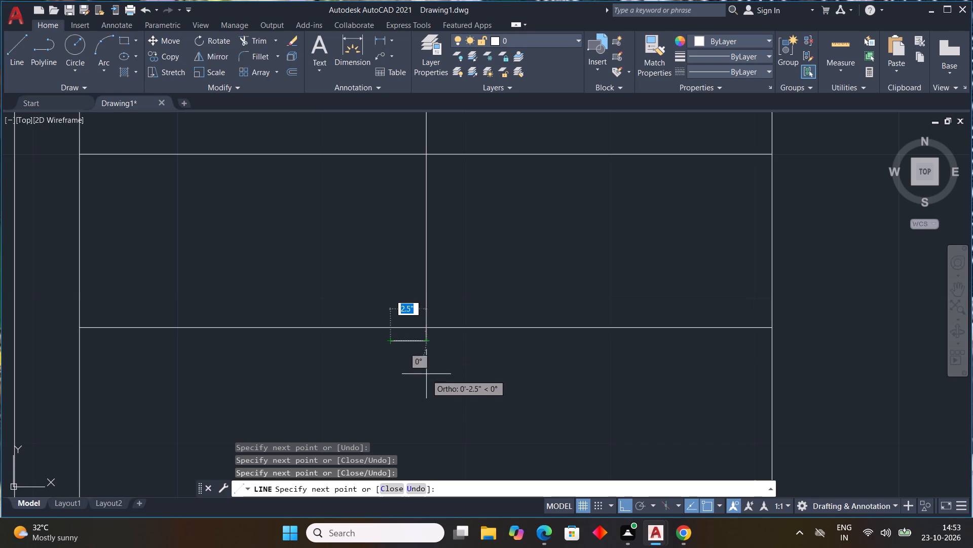
key(F8)
key(F3)
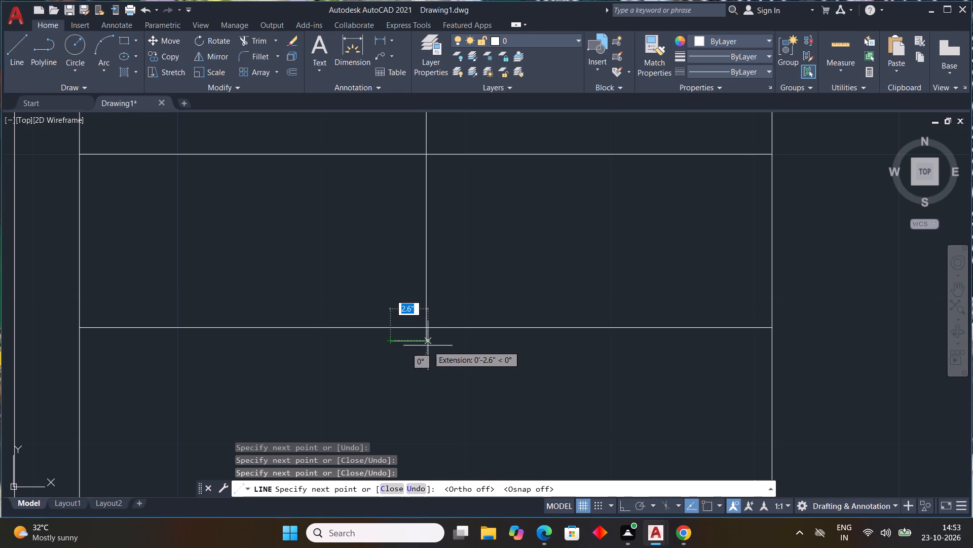
click(423, 391)
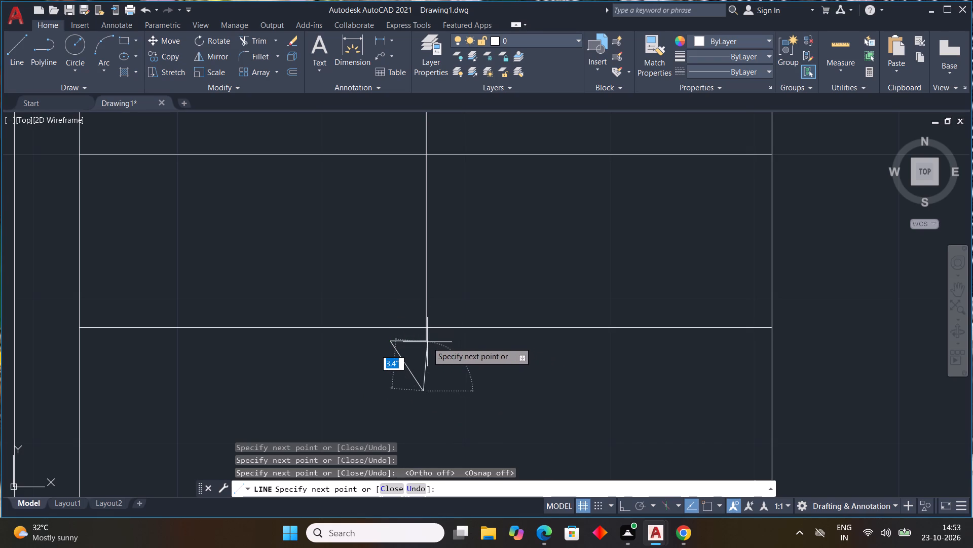
click(463, 346)
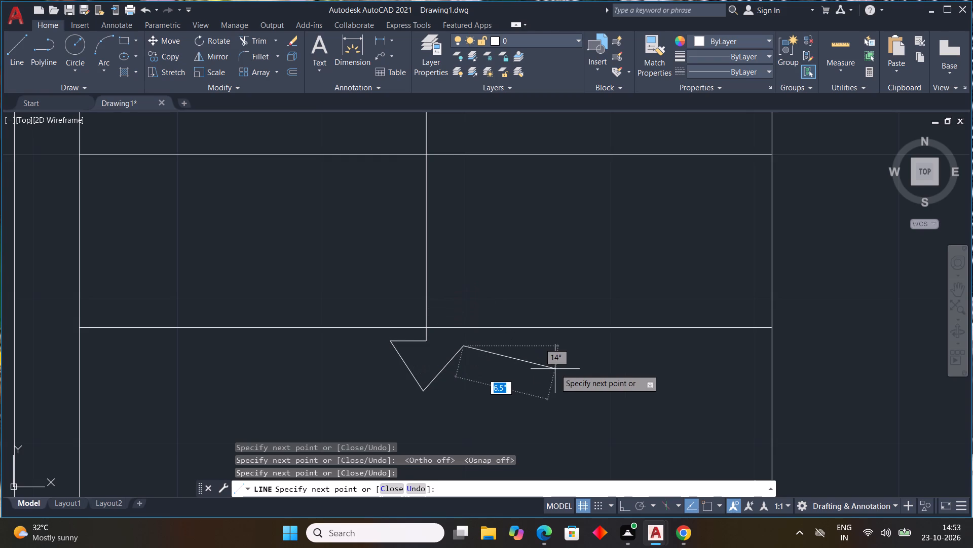
key(ctrl+z)
scroll(438, 337, up, 3)
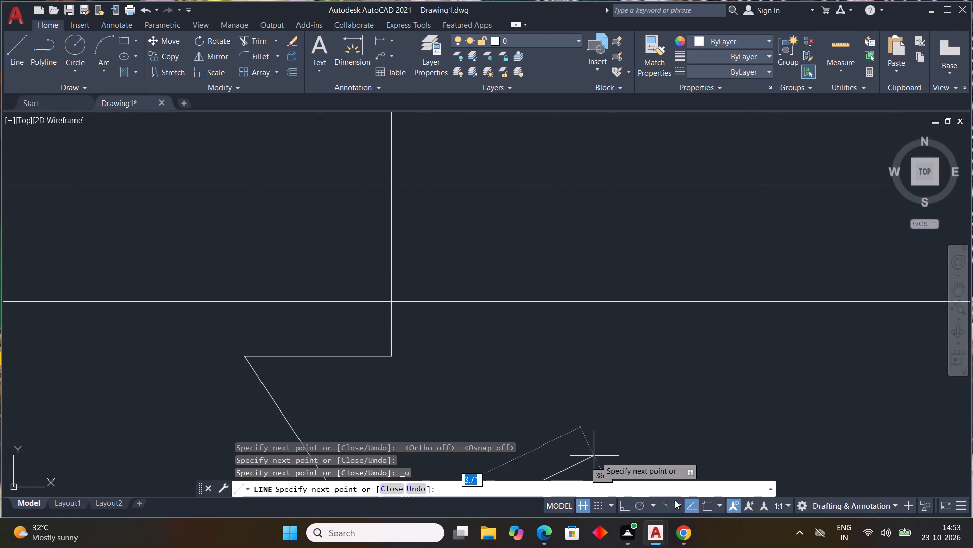
click(707, 505)
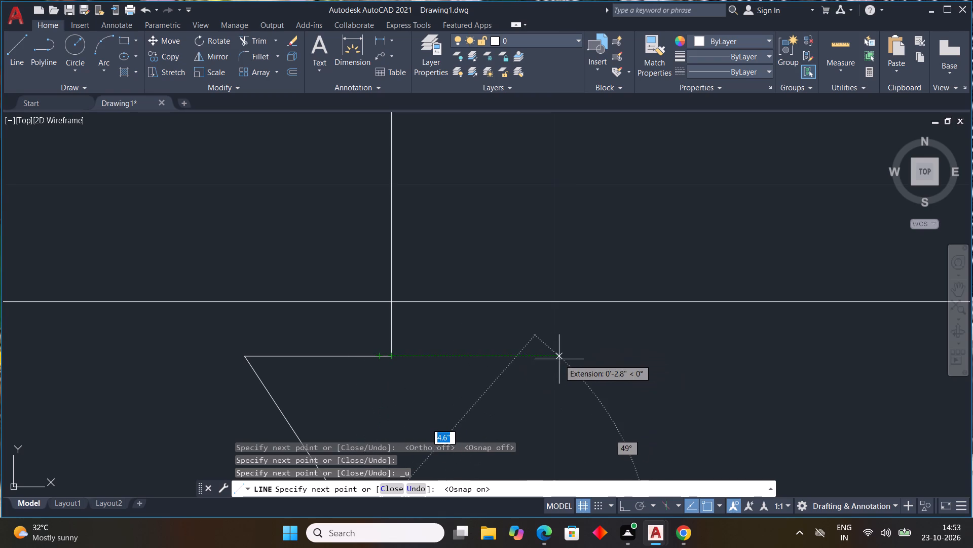
click(554, 351)
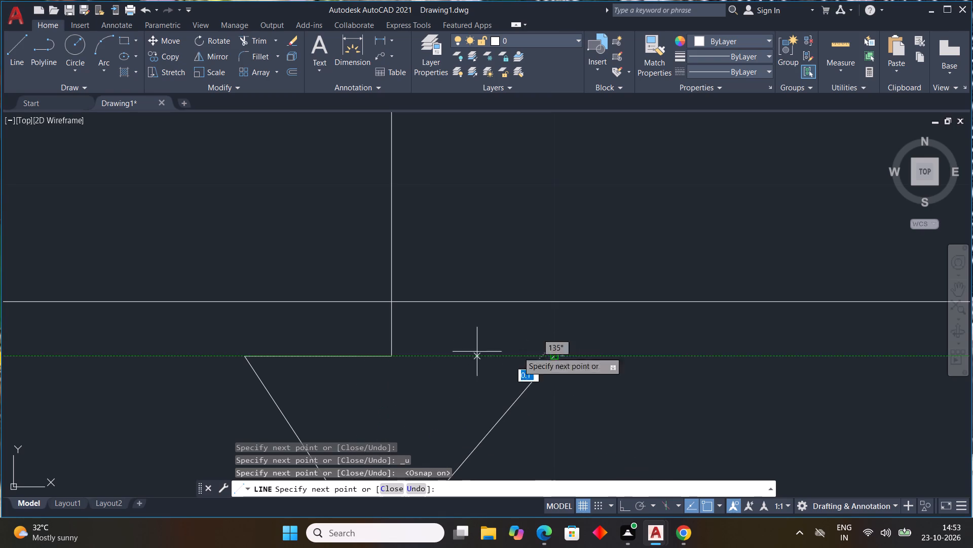
click(392, 359)
key(Escape)
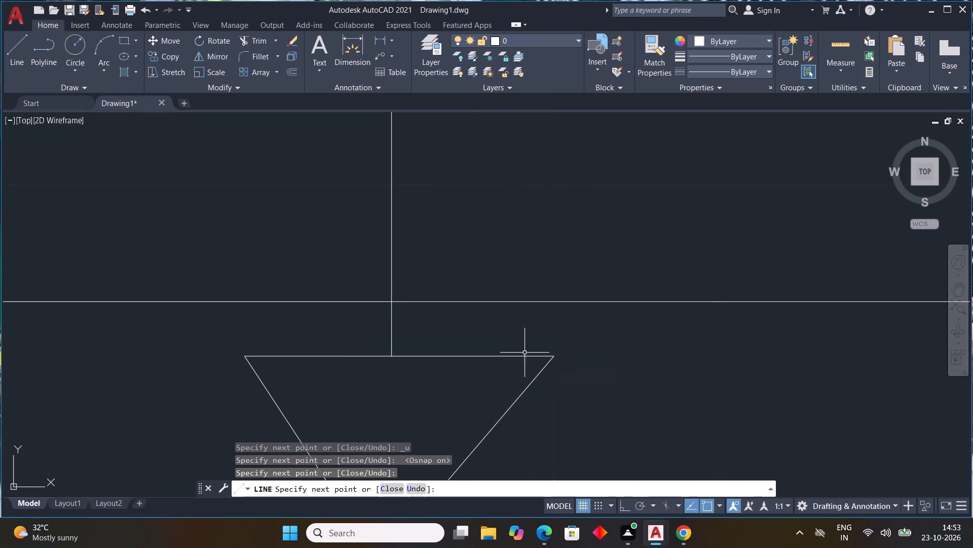
Examine the finished staircase arrow and the surrounding rooms, including the whole floor plan's layout.
scroll(533, 359, down, 2)
scroll(669, 400, down, 3)
middle_drag(661, 399, 604, 389)
scroll(648, 399, down, 1)
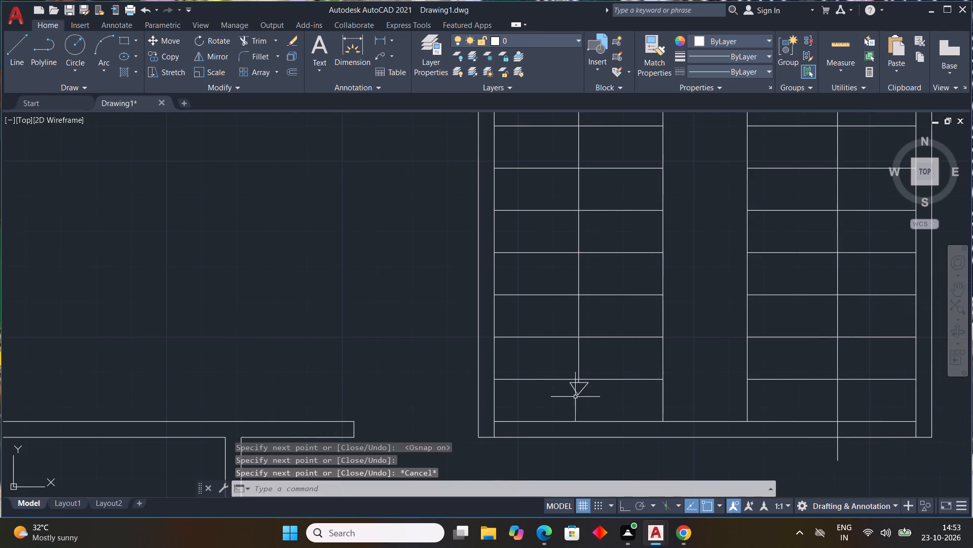
middle_drag(638, 408, 532, 341)
scroll(638, 408, down, 1)
scroll(529, 340, down, 1)
scroll(674, 420, down, 2)
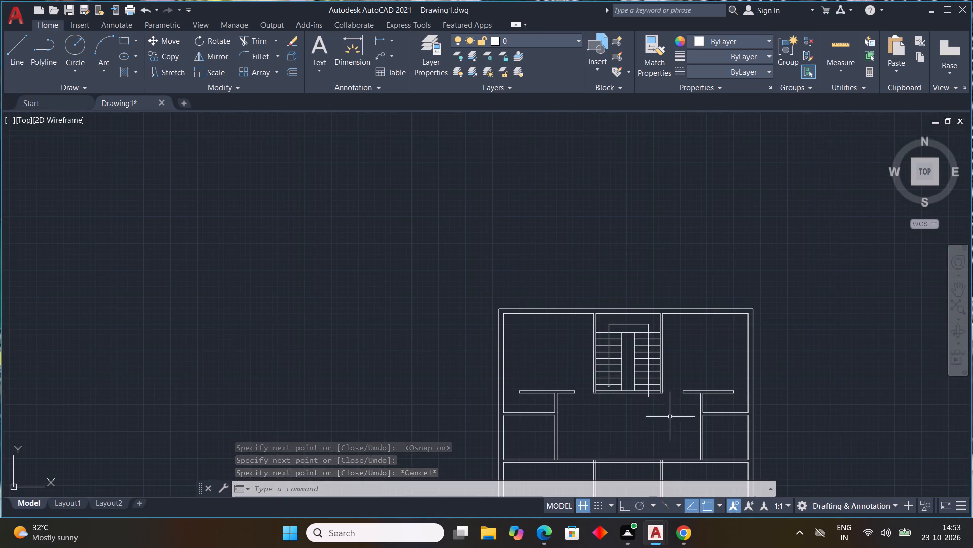
middle_drag(658, 407, 591, 352)
middle_click(588, 350)
middle_drag(582, 346, 574, 341)
middle_drag(572, 339, 495, 345)
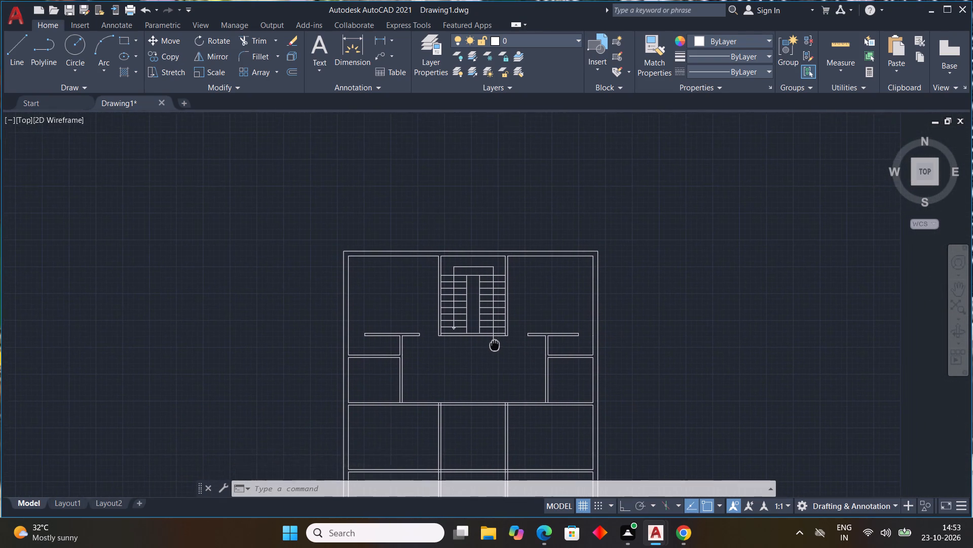
middle_drag(495, 345, 497, 353)
scroll(504, 363, down, 1)
scroll(476, 369, up, 4)
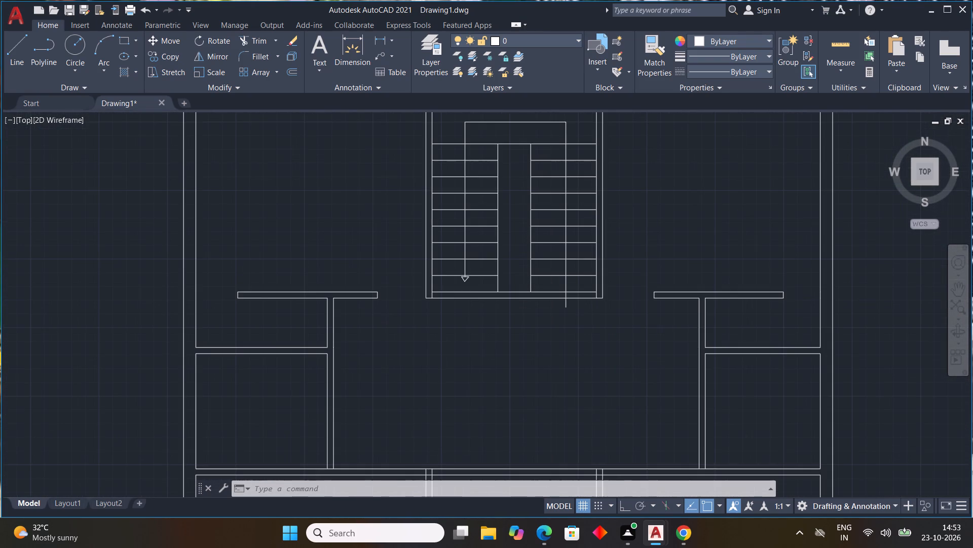
scroll(476, 369, down, 1)
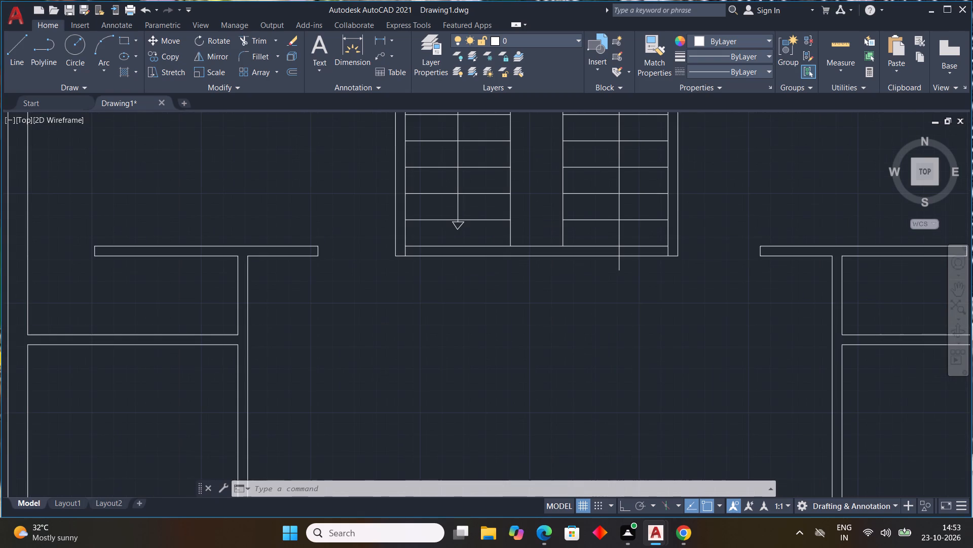
scroll(476, 369, down, 1)
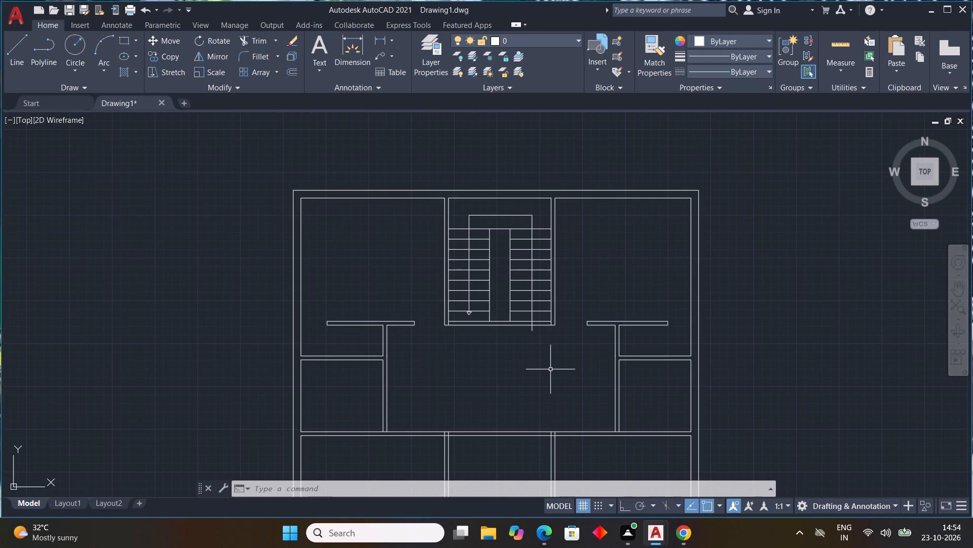
scroll(551, 369, down, 3)
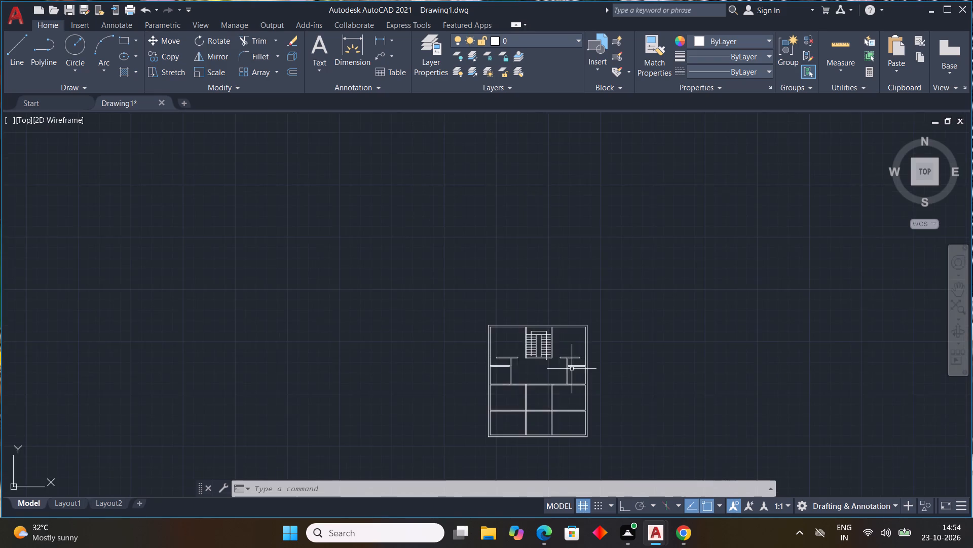
scroll(572, 369, up, 2)
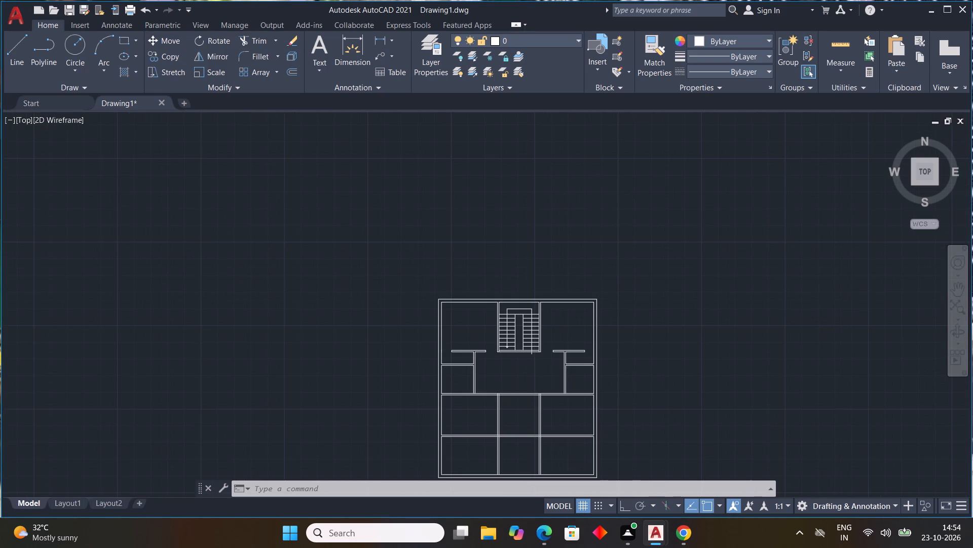
Offset the inner west wall line of the western room just south of the central hall 12' to the east.
middle_drag(454, 438, 446, 336)
scroll(392, 381, up, 2)
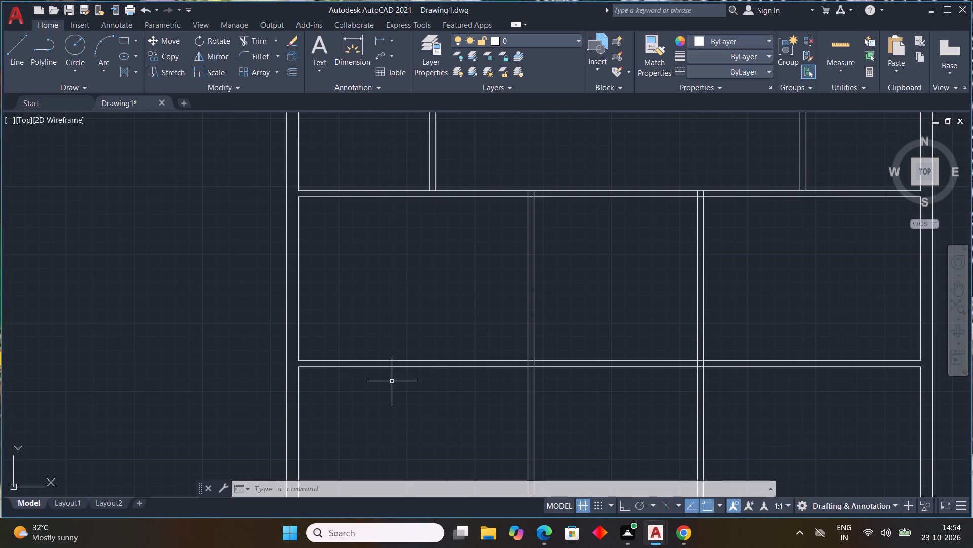
text(OFF)
key(space)
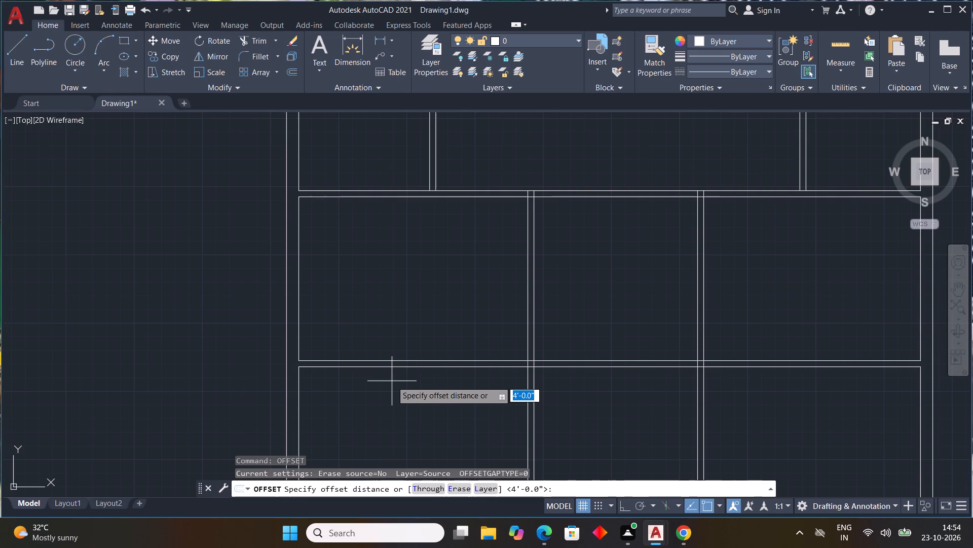
text(12)
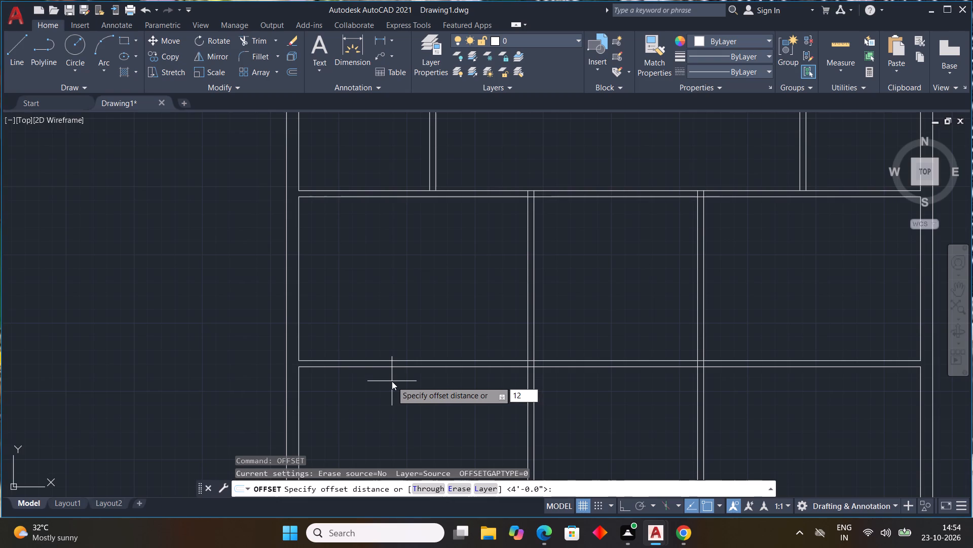
key(apostrophe)
key(Return)
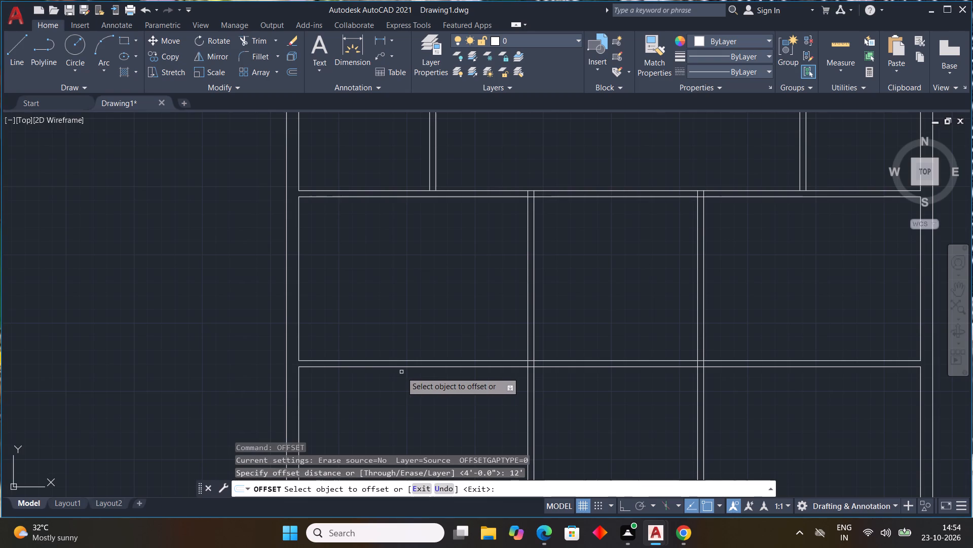
click(298, 326)
click(426, 327)
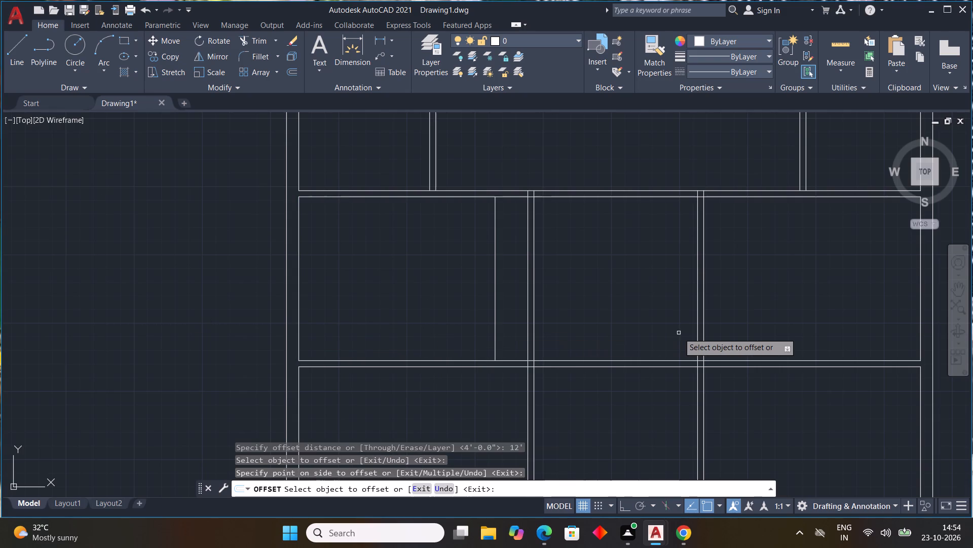
scroll(679, 333, down, 2)
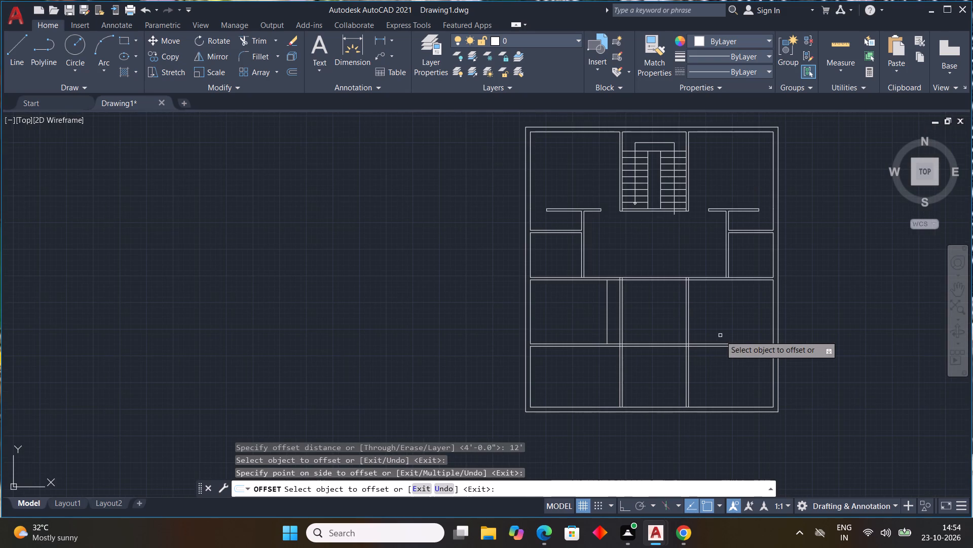
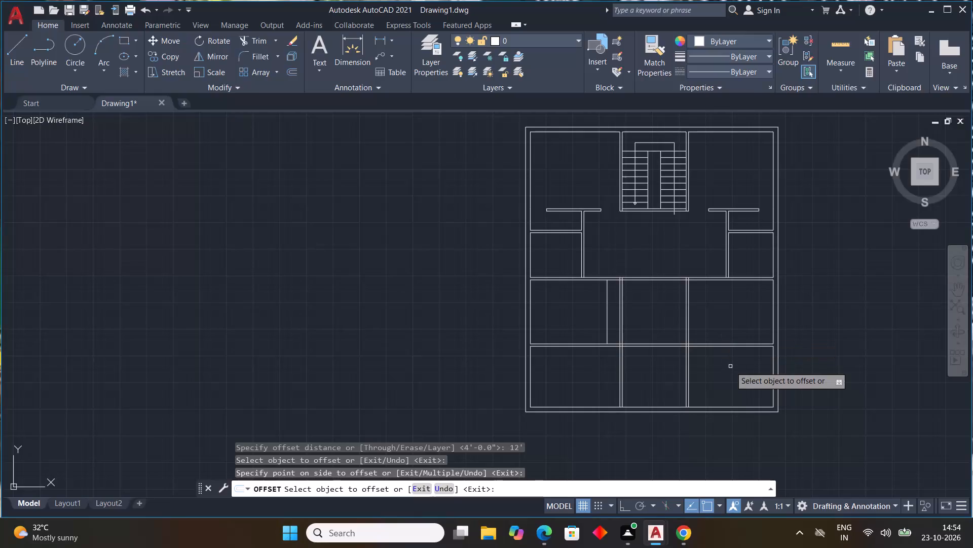
Offset the new line in the western room south of the hall 4.5" to the east to form a partition.
key(Escape)
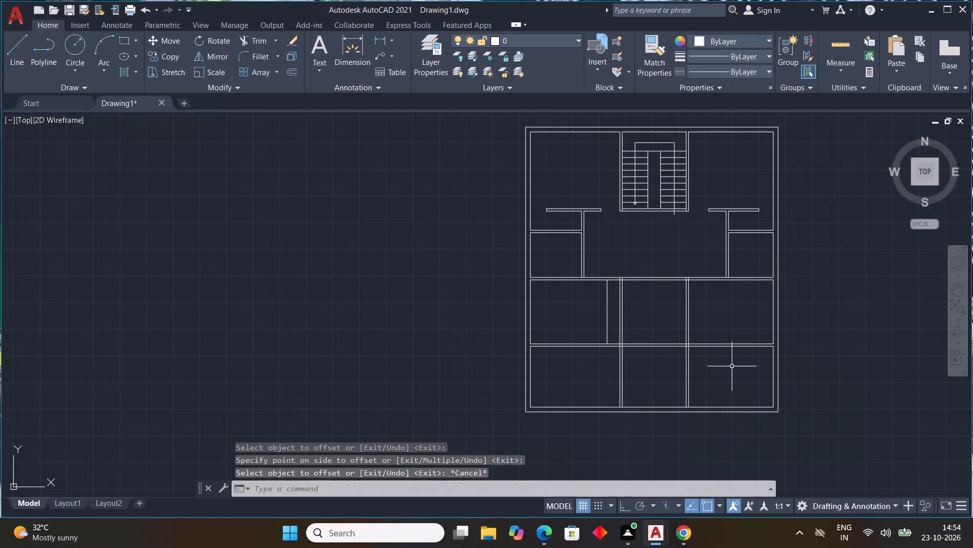
key(space)
text(4.5")
key(Return)
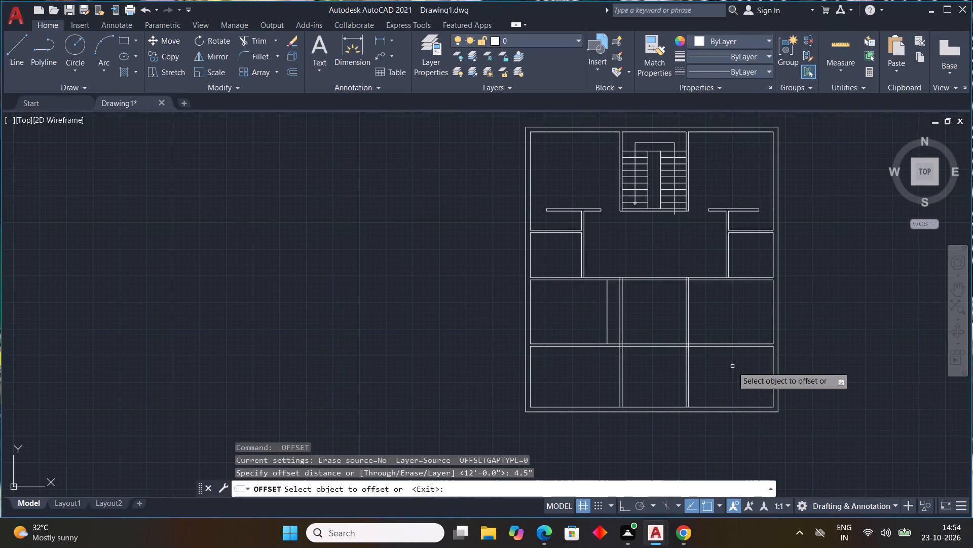
scroll(618, 332, up, 2)
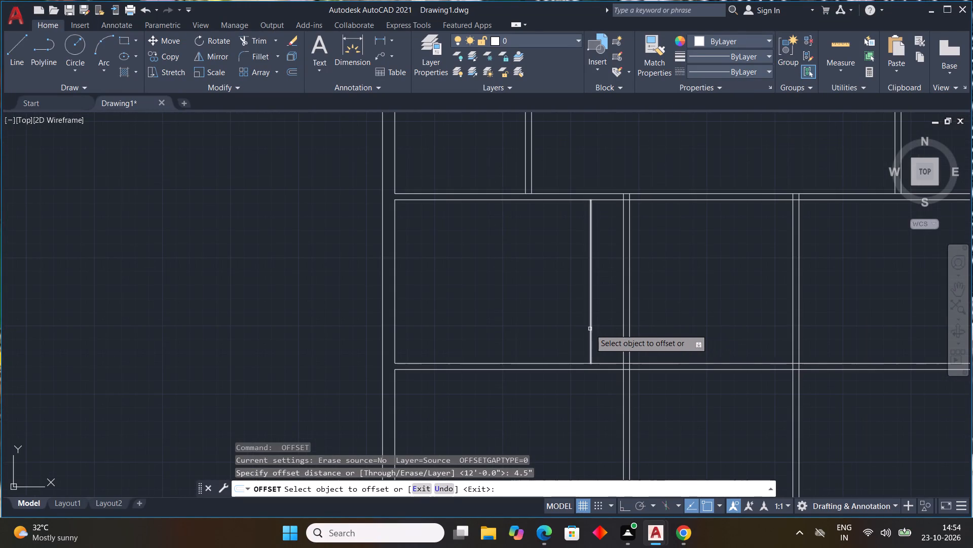
click(589, 329)
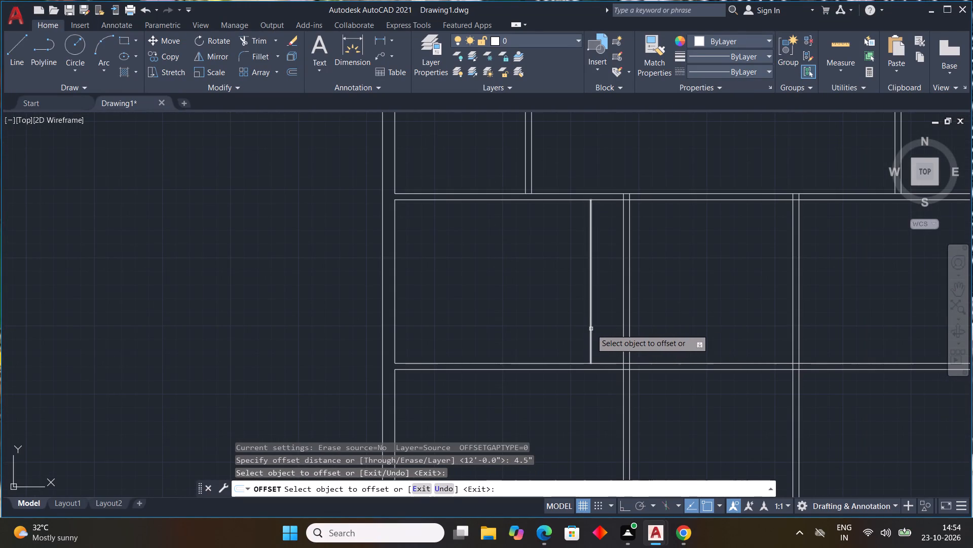
click(591, 329)
click(597, 328)
key(Escape)
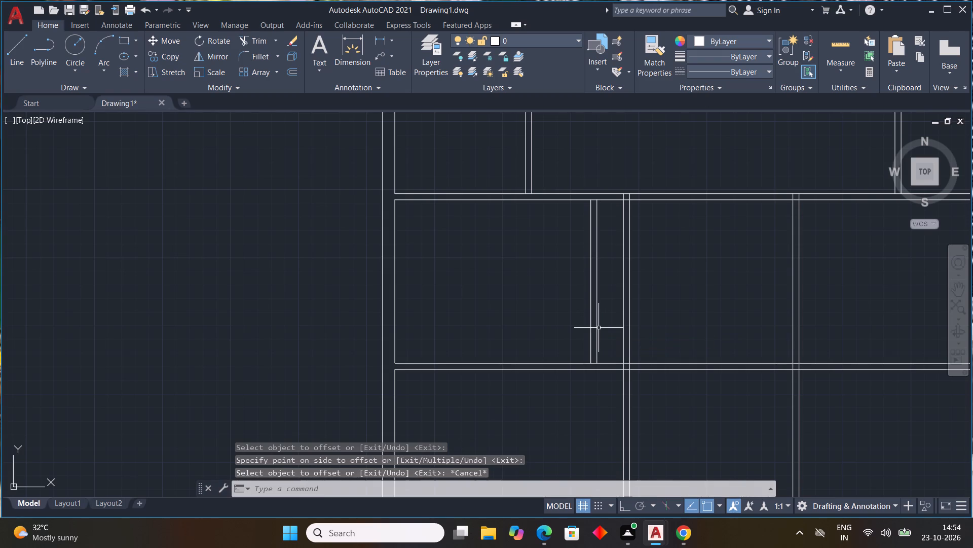
Stretch the north end of the new partition's east line 4.5" north to the hall-side face of the wall.
scroll(619, 242, up, 2)
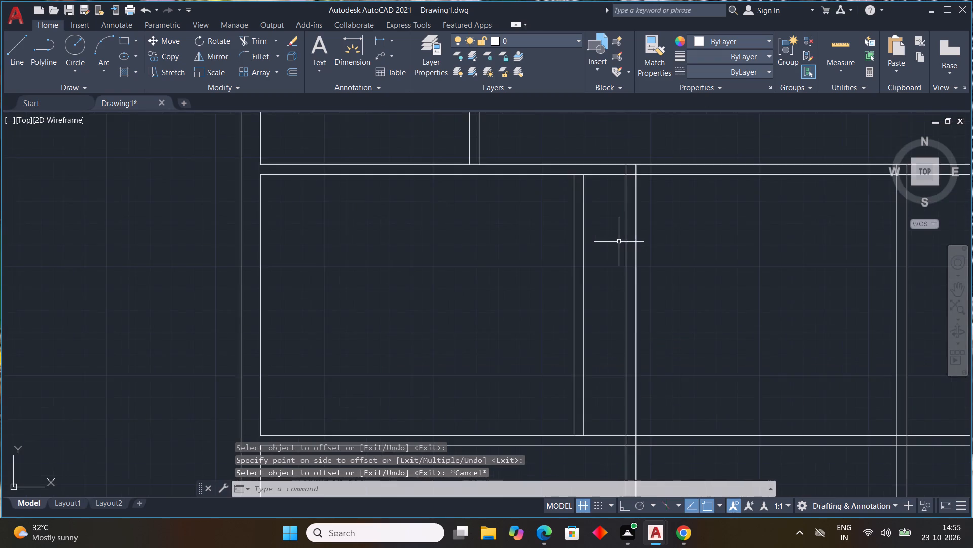
middle_drag(618, 241, 596, 339)
scroll(612, 278, down, 1)
click(565, 287)
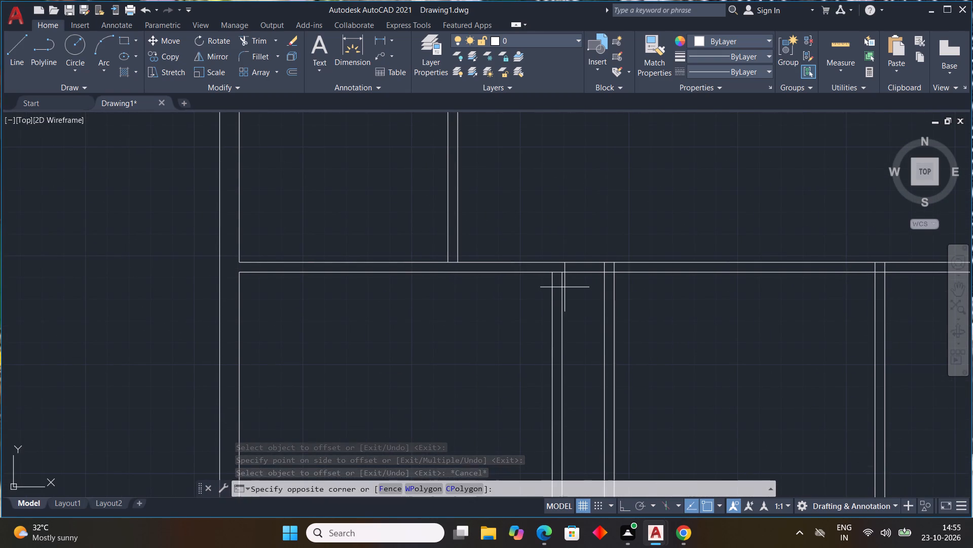
click(559, 290)
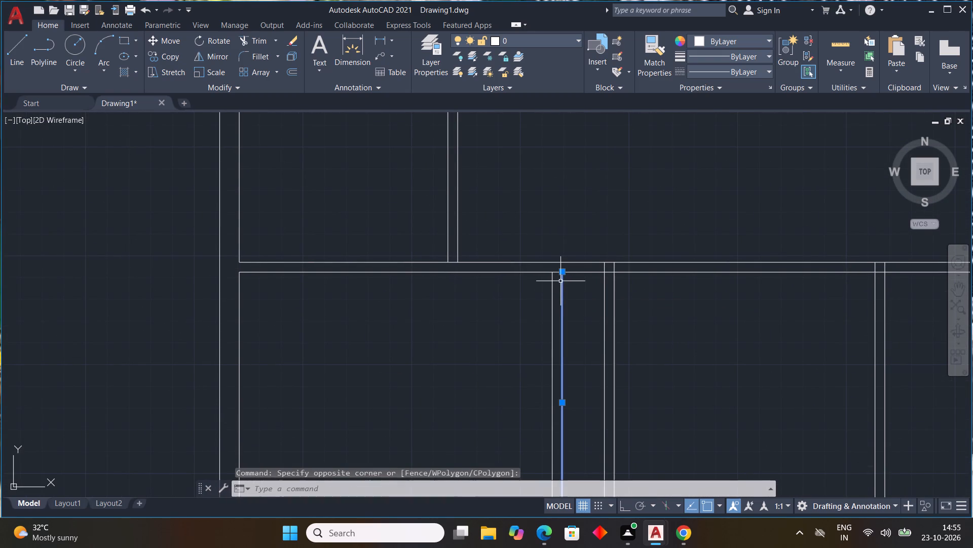
click(560, 271)
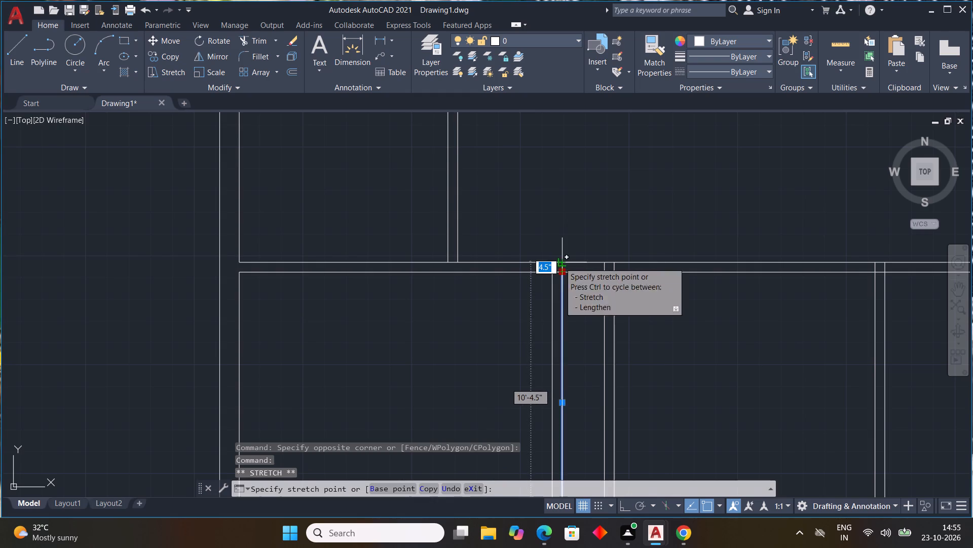
click(559, 262)
key(Escape)
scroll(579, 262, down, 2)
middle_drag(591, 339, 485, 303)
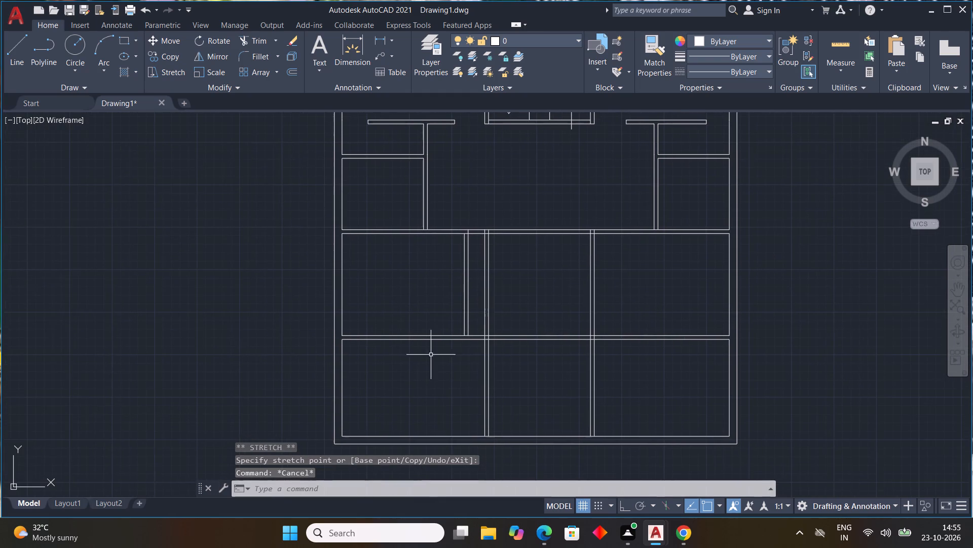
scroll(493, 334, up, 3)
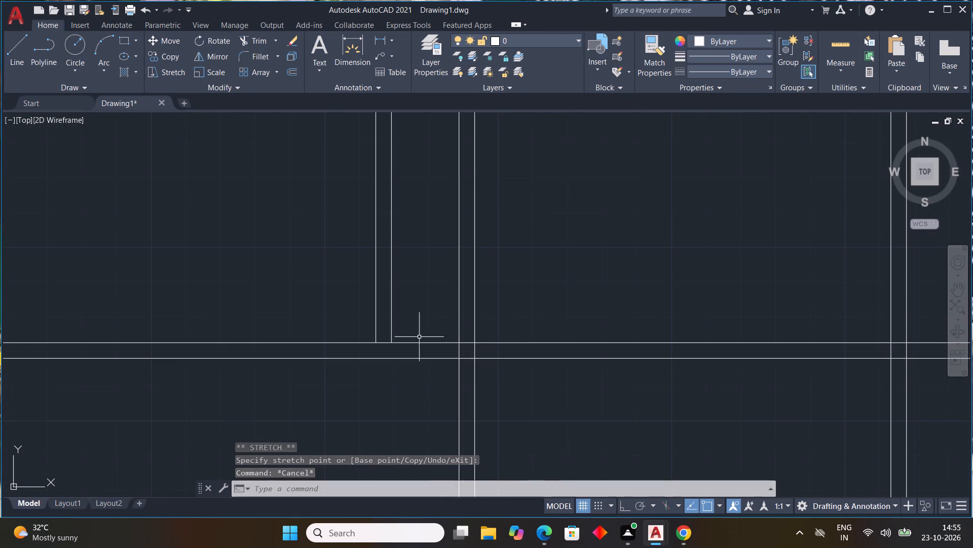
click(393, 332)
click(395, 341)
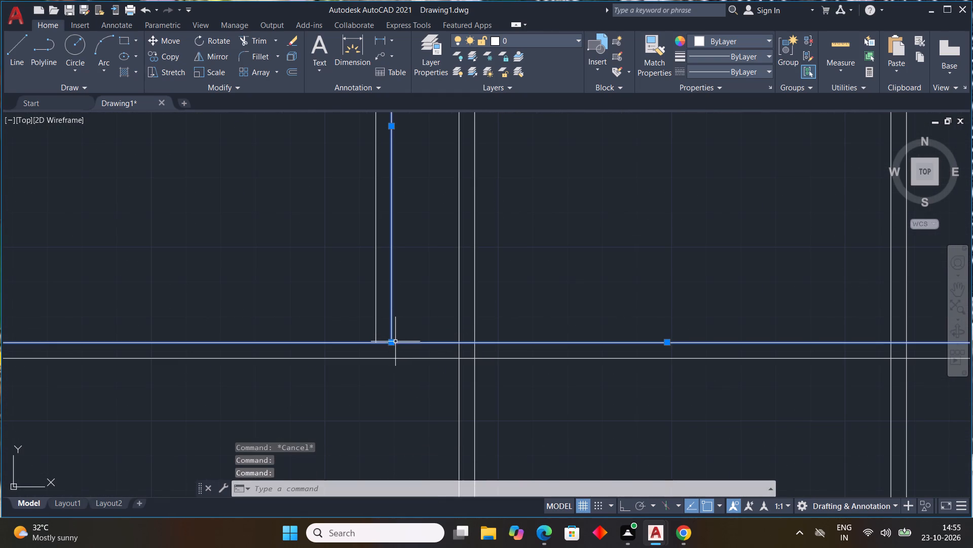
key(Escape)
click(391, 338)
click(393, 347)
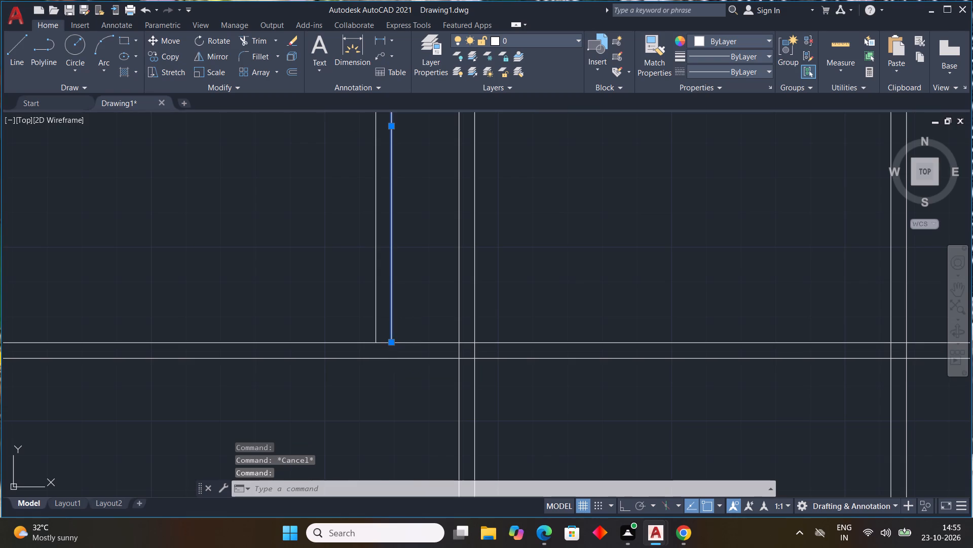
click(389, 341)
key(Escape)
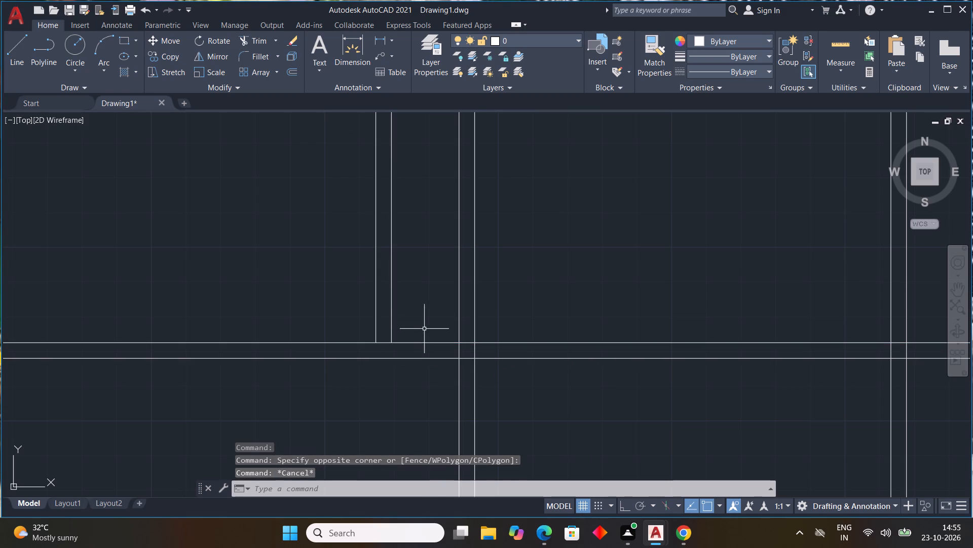
Extend the south end of the new partition's east line to the far face of the cross wall south of it.
text(EX)
key(space)
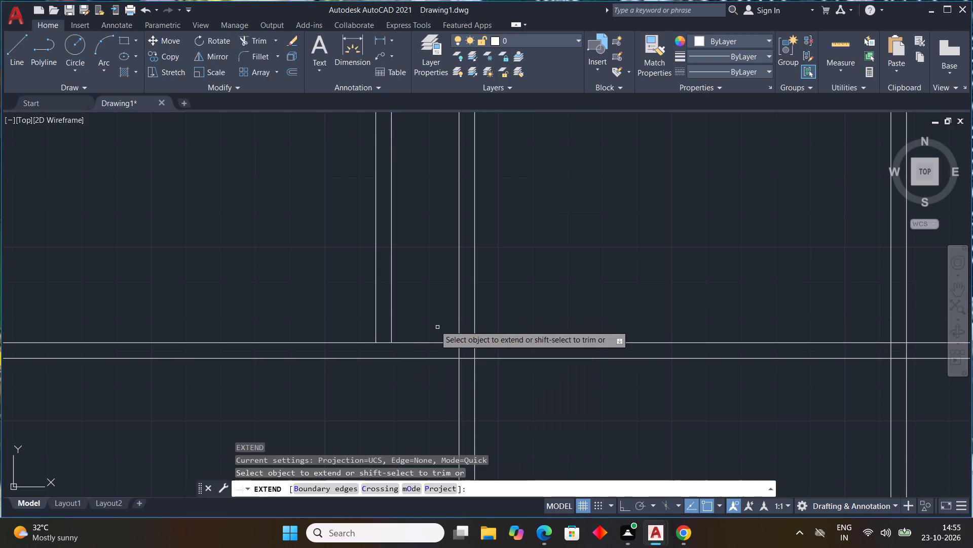
click(392, 336)
scroll(445, 323, down, 3)
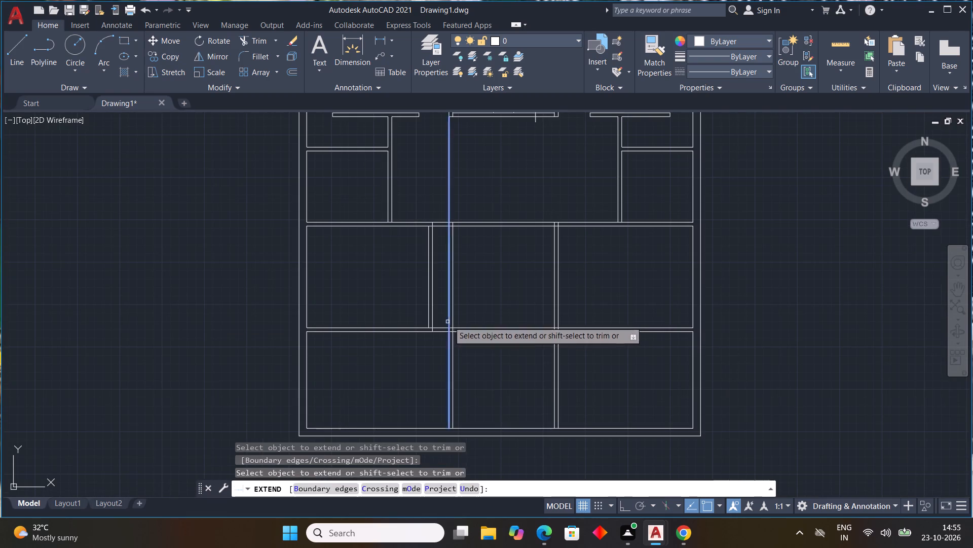
key(Escape)
key(Escape)
key(Escape)
key(Escape)
key(Escape)
key(Escape)
Draw a 4.5" line across the new partition south of the hall wall and trim away the partition lines north of it.
scroll(453, 272, up, 1)
middle_drag(453, 272, 456, 282)
key(l)
key(space)
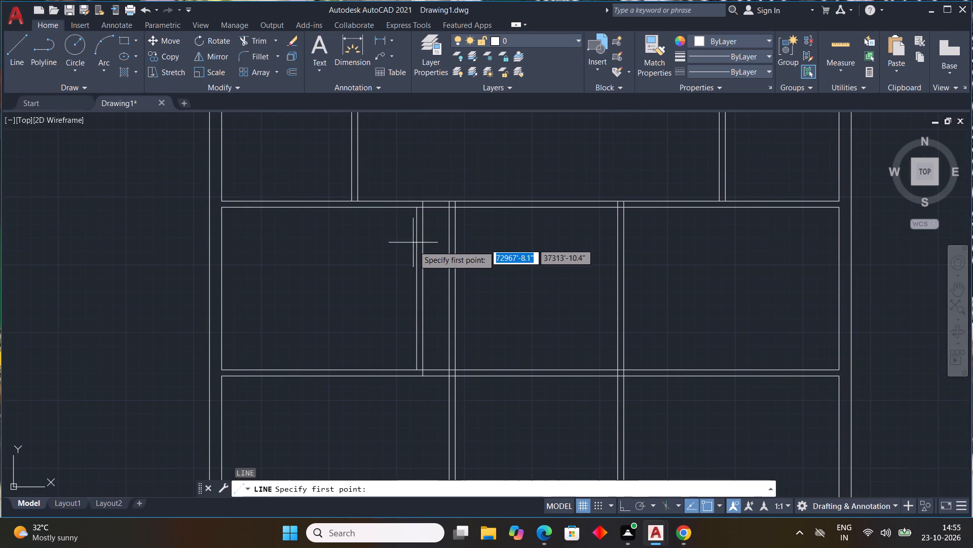
scroll(414, 247, up, 4)
scroll(448, 239, down, 3)
middle_drag(448, 243, 449, 264)
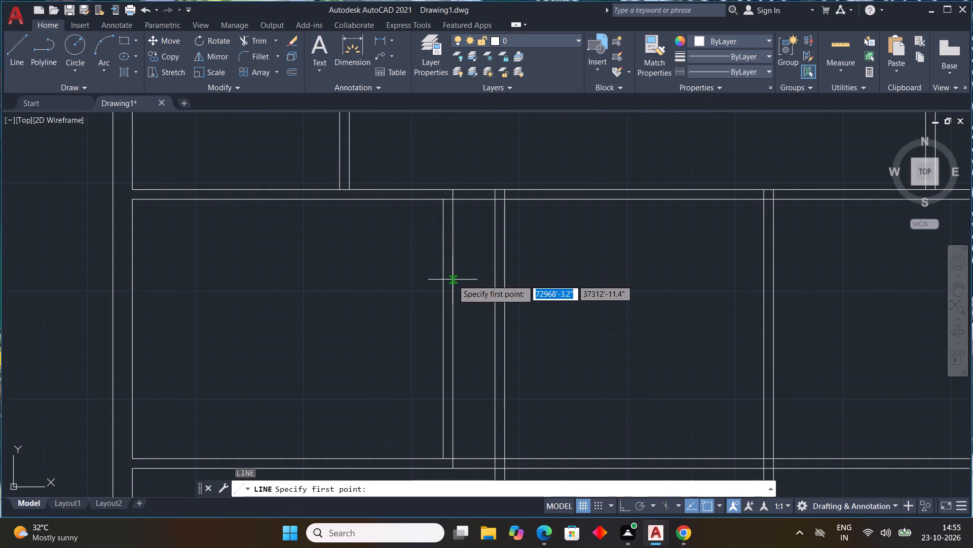
click(451, 268)
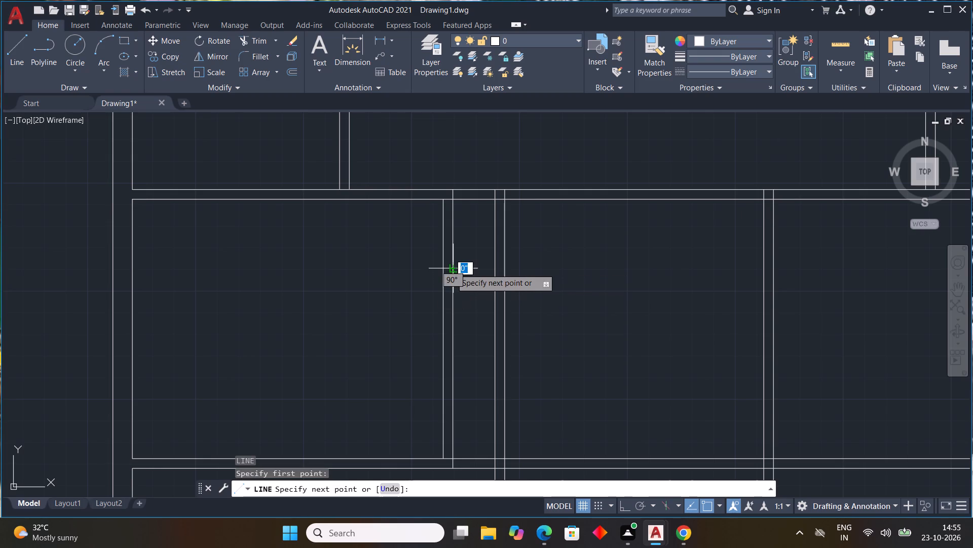
click(441, 268)
key(Escape)
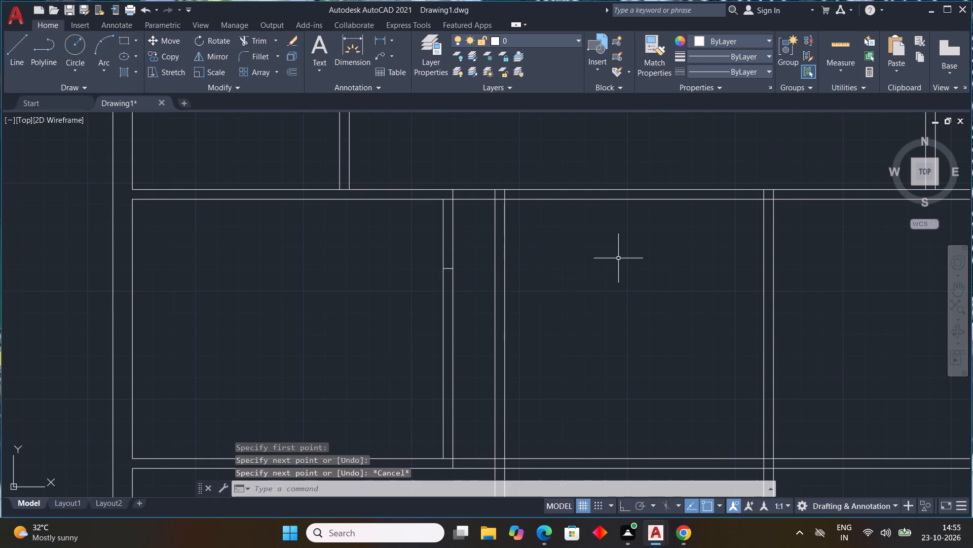
text(TR)
key(space)
drag(421, 245, 465, 242)
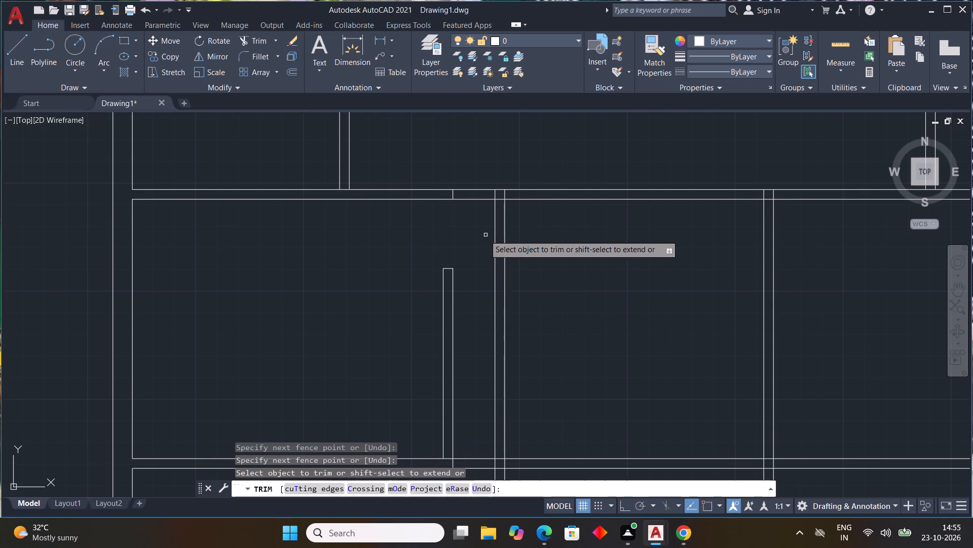
Trim both lines of the hall's south wall between the new partition and the next north-south wall to the east.
scroll(489, 227, down, 1)
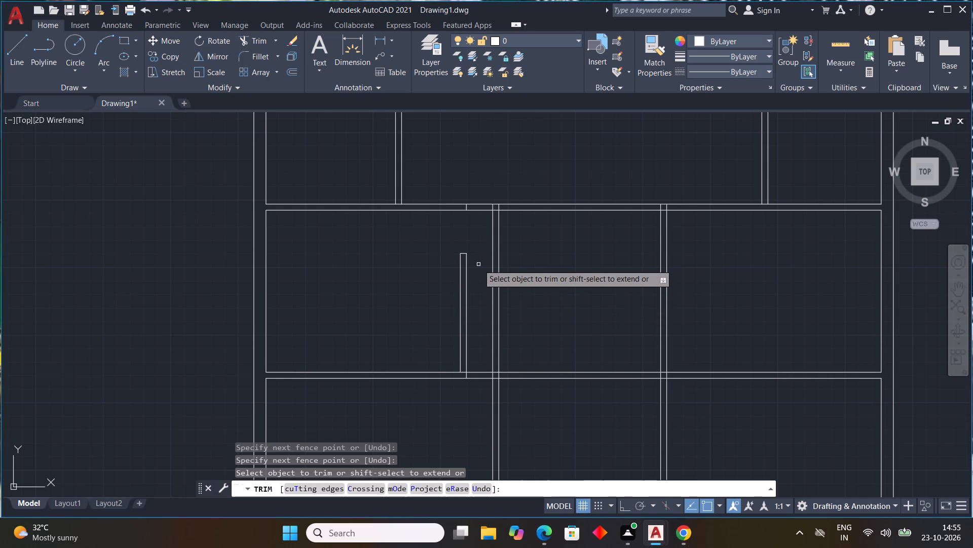
drag(485, 190, 484, 223)
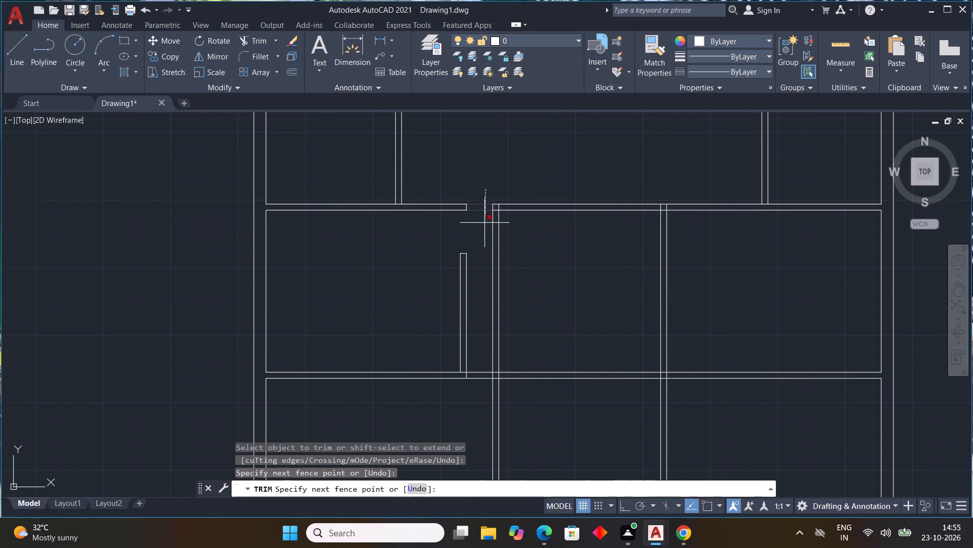
Trim the cross wall's north line between the new partition's two lines at their southern junction.
scroll(466, 368, up, 3)
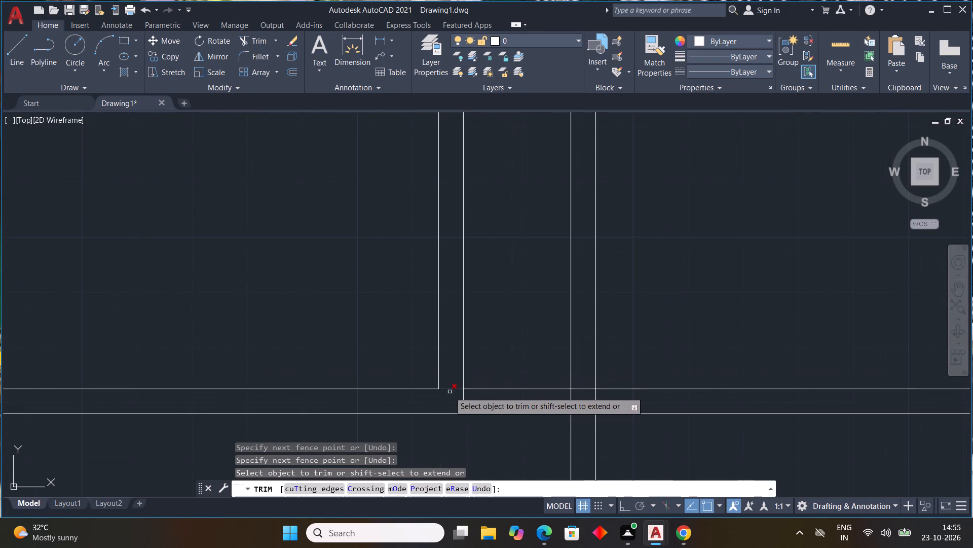
click(455, 388)
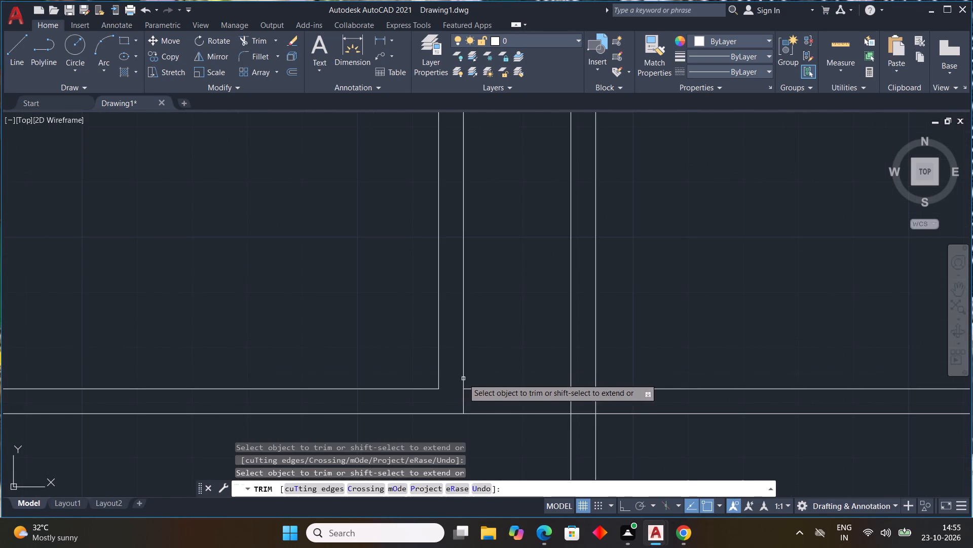
Trim away the old north-south wall just east of the new partition, between the hall's south wall and the southern cross wall.
scroll(535, 372, down, 3)
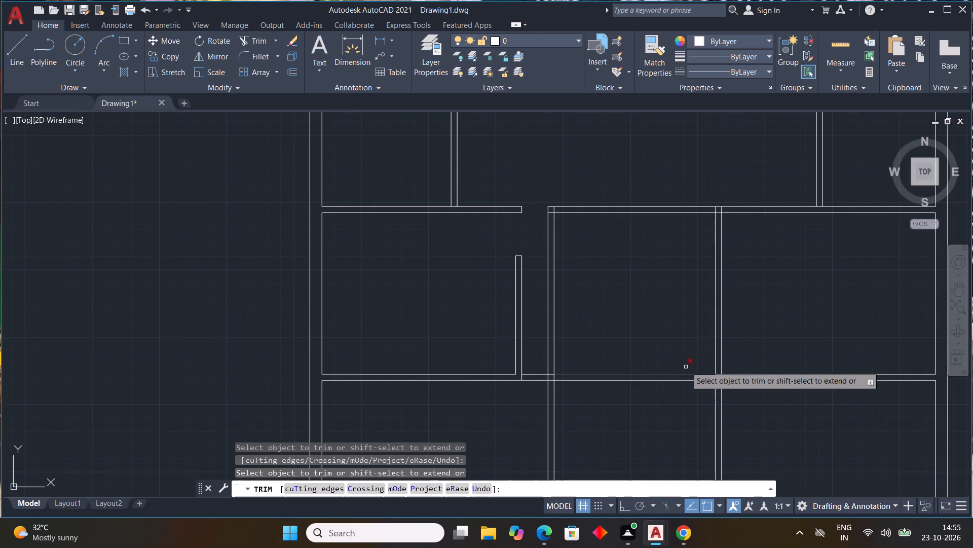
scroll(687, 355, down, 1)
middle_drag(687, 353, 633, 295)
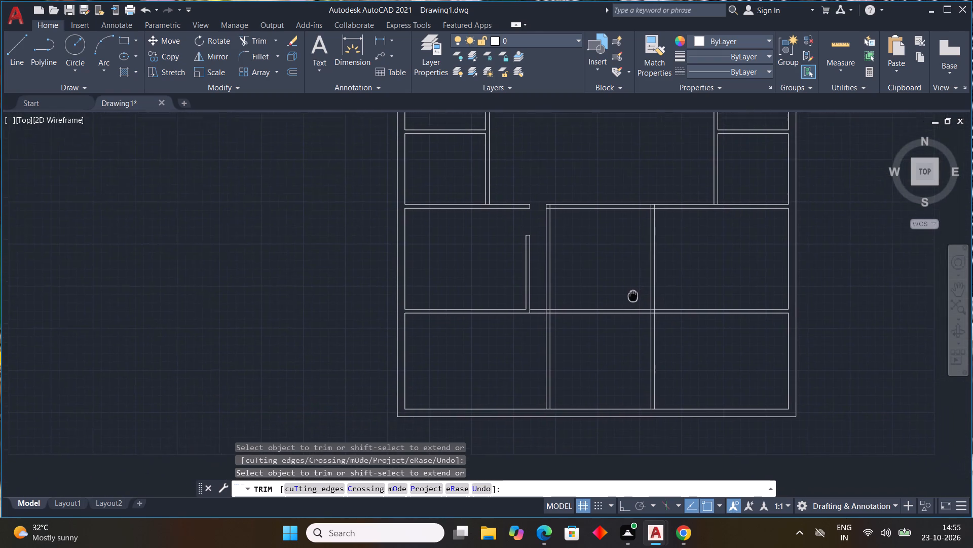
middle_drag(633, 295, 596, 348)
middle_click(594, 348)
drag(501, 325, 526, 323)
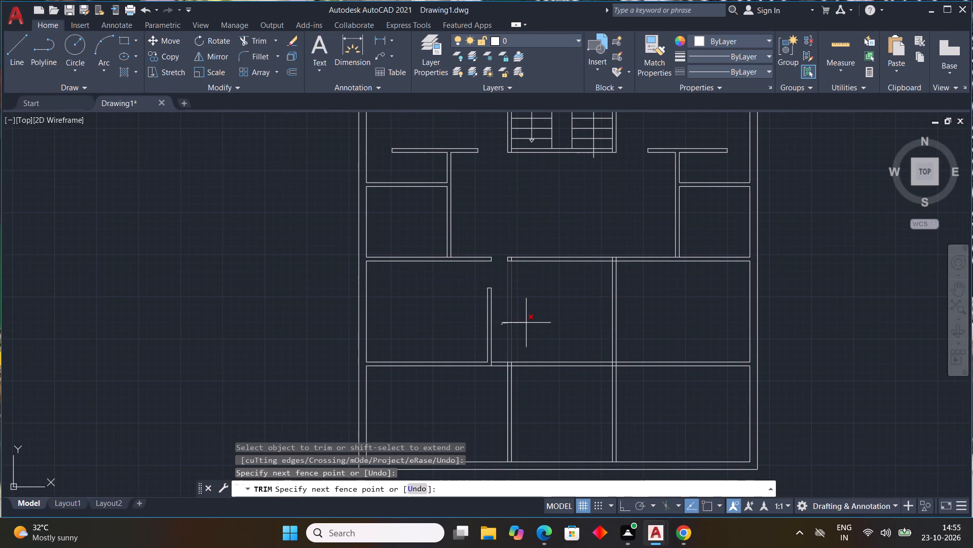
drag(526, 323, 532, 322)
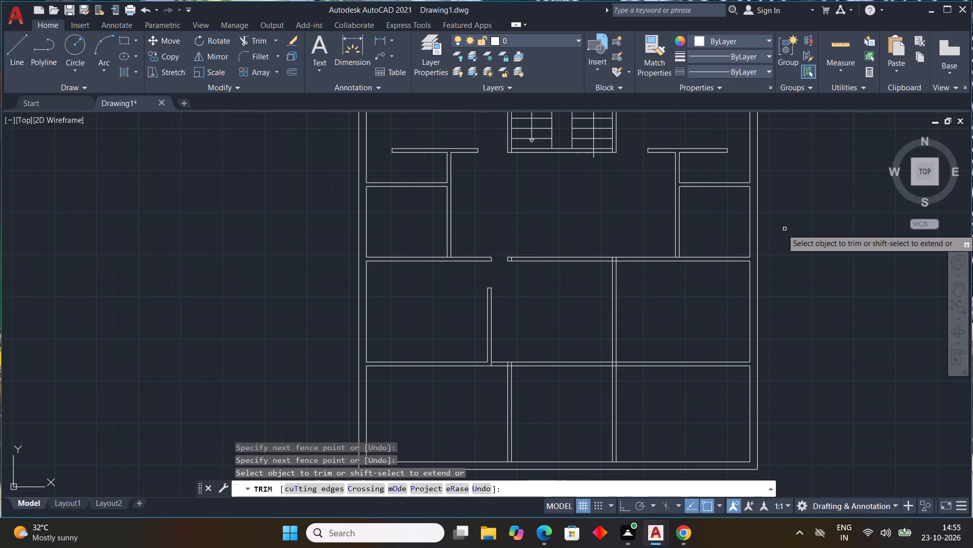
key(Escape)
key(Escape)
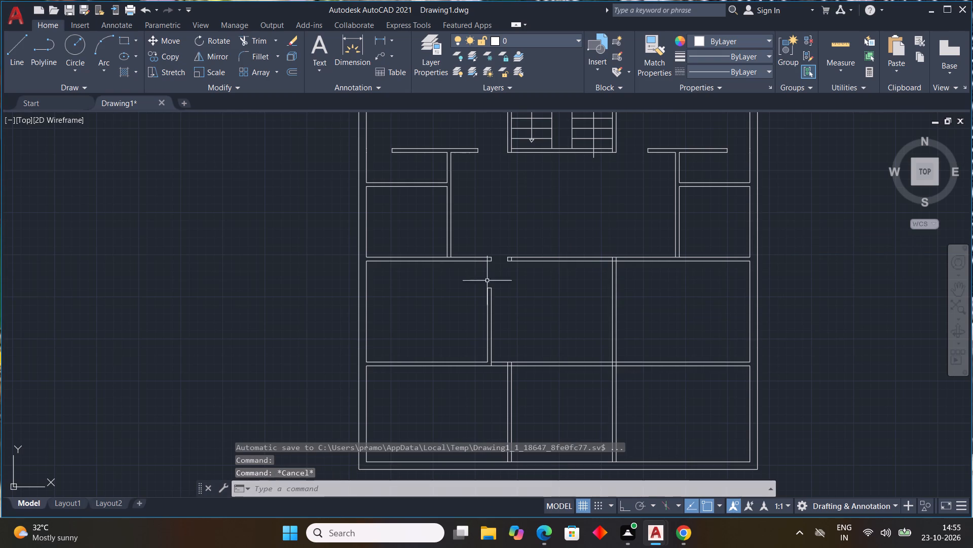
Extend both lines of the hall's eastern partition south to the far face of the hall's south wall.
text(EX)
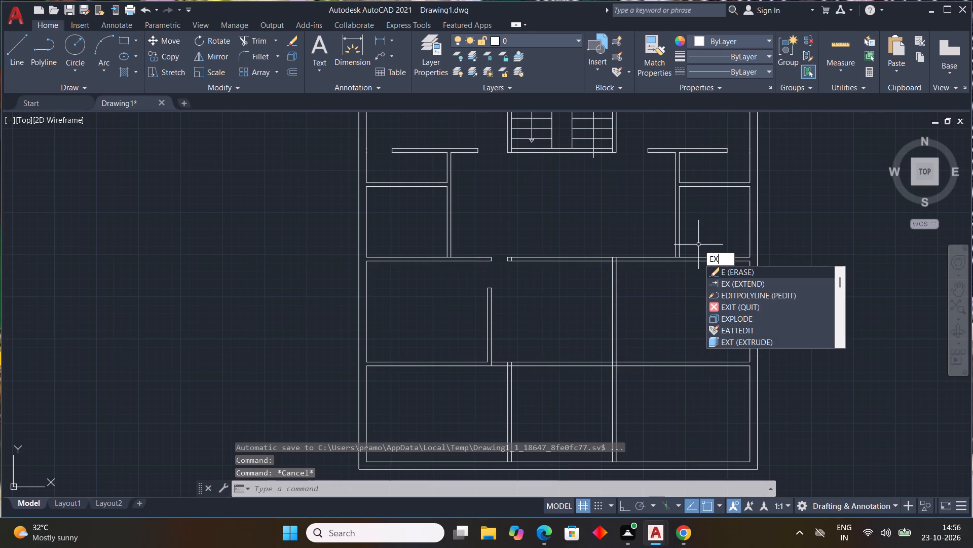
key(space)
scroll(668, 256, up, 2)
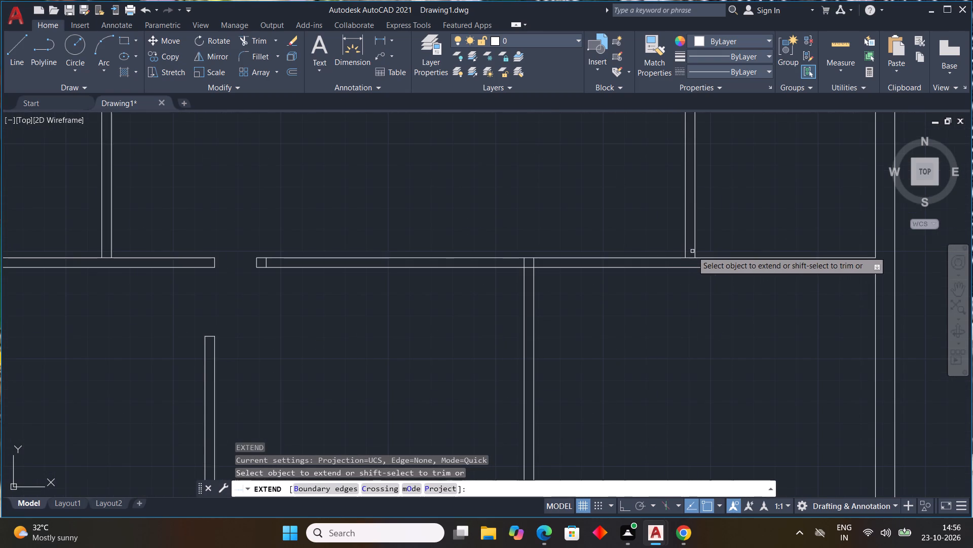
click(696, 248)
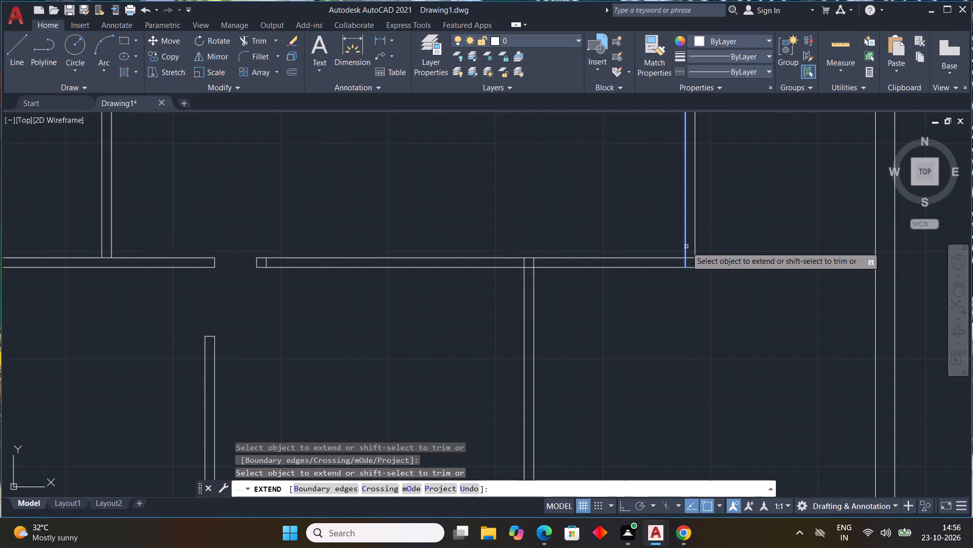
click(686, 247)
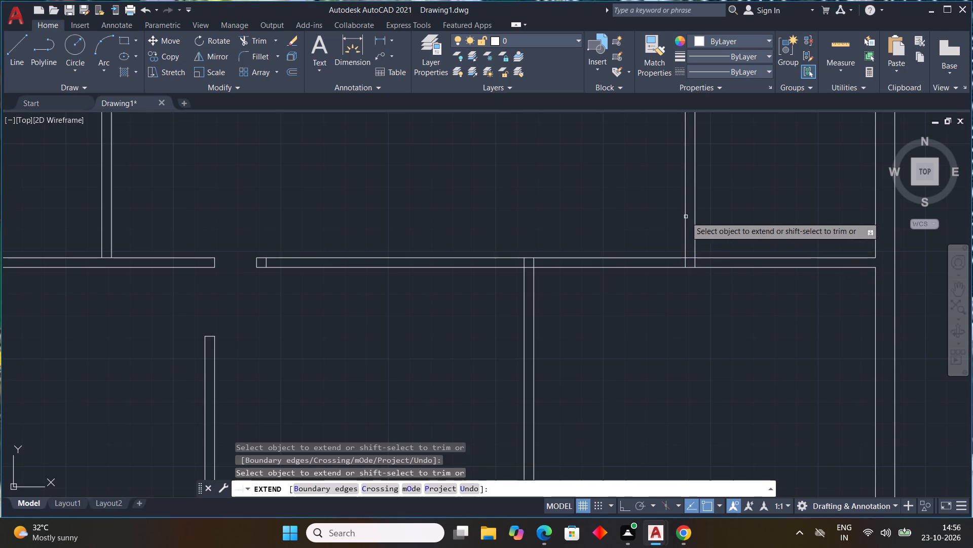
scroll(697, 206, down, 3)
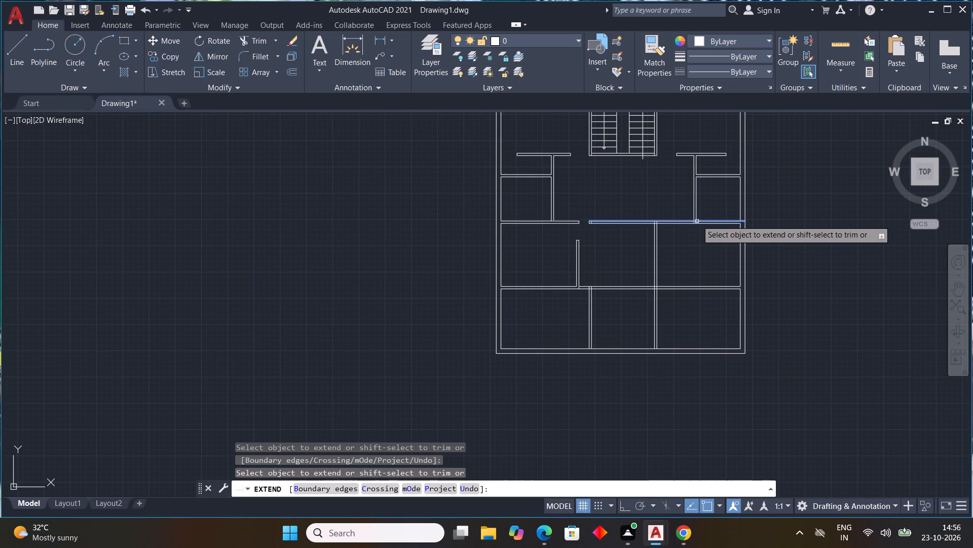
Extend both lines of the hall's eastern partition further south to the north line of the southern cross wall.
click(696, 209)
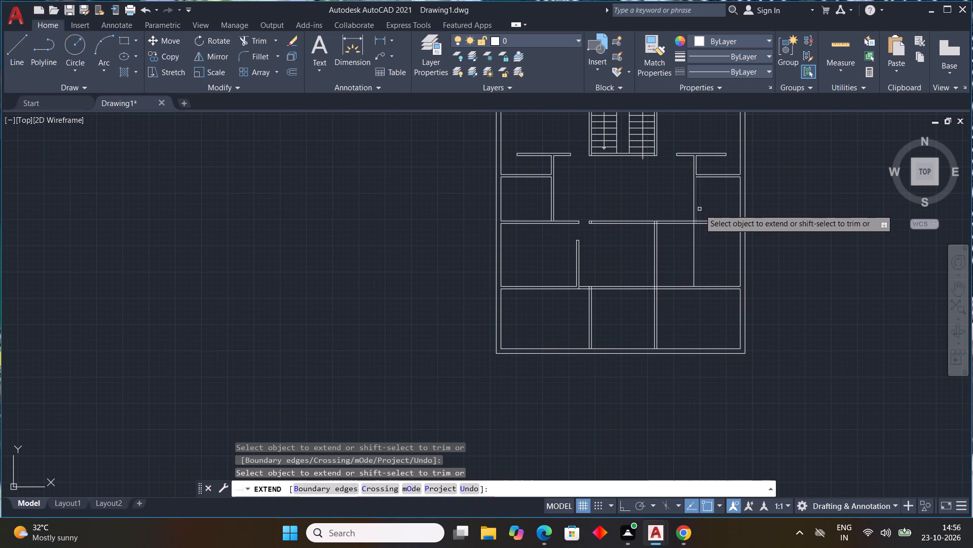
click(697, 213)
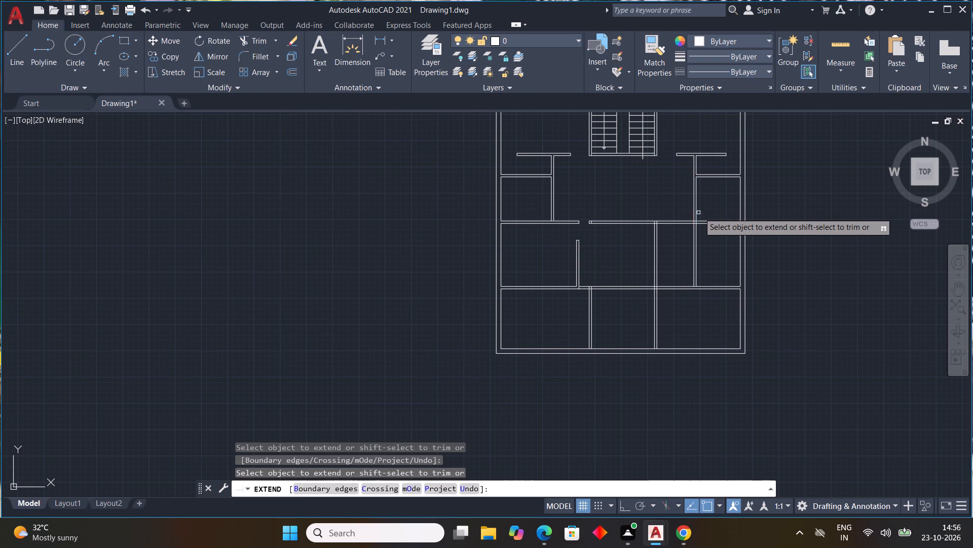
scroll(700, 252, up, 3)
scroll(701, 252, down, 1)
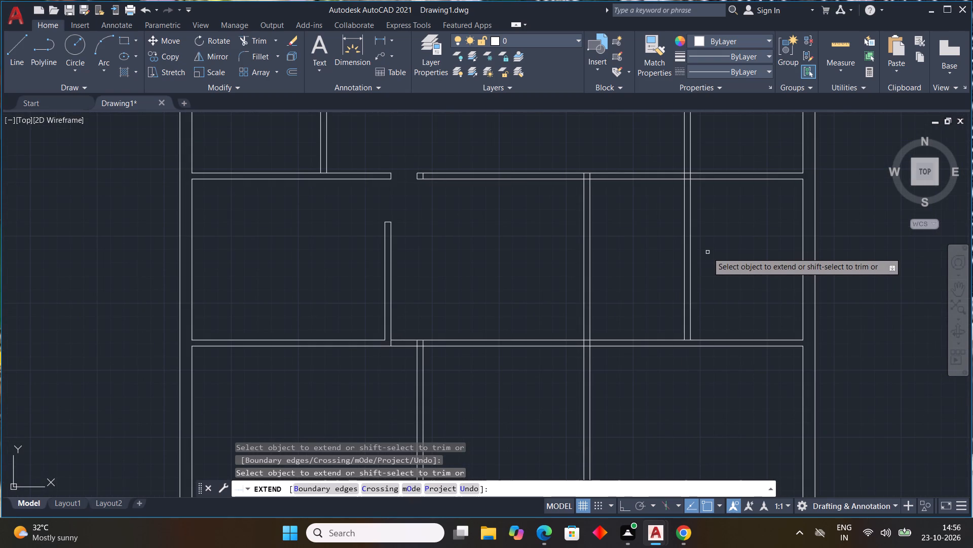
key(Escape)
key(Escape)
key(Escape)
key(Escape)
key(Escape)
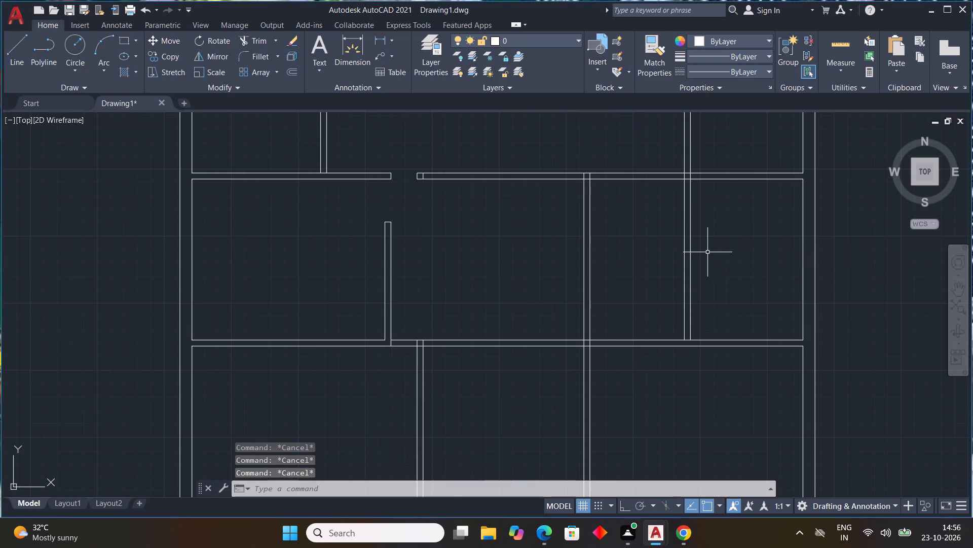
Offset the south line of the hall's south wall, east of the opening, 7' to the south.
key(o)
text(FF)
key(space)
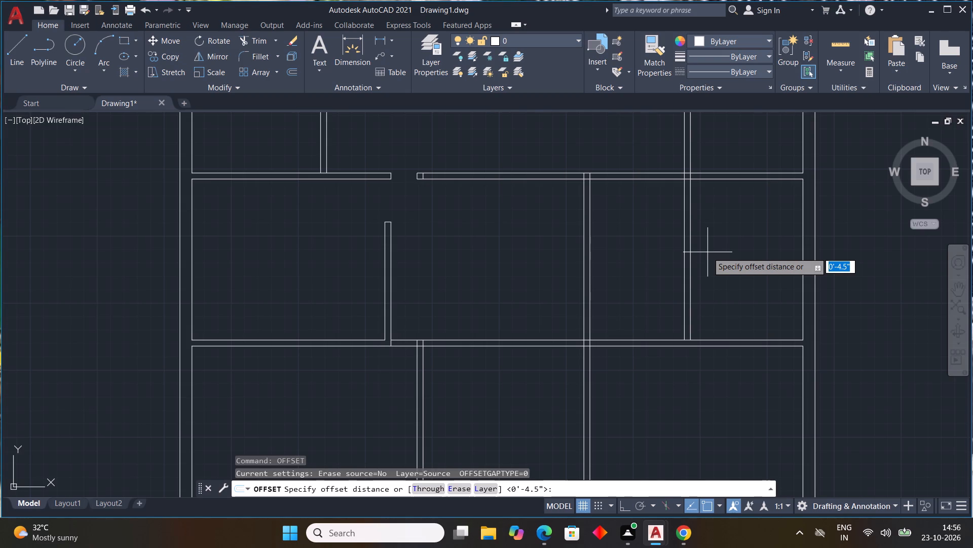
key(4)
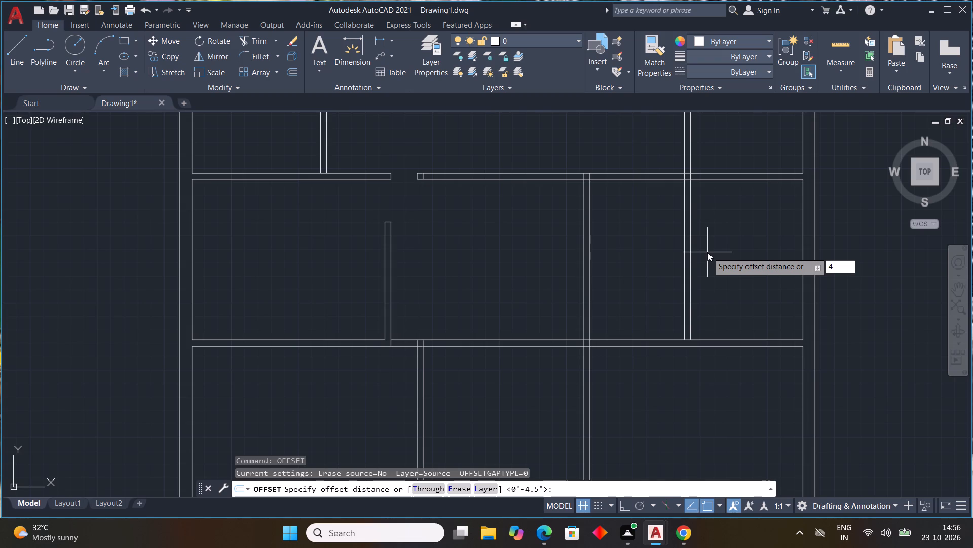
key(apostrophe)
key(BackSpace)
key(BackSpace)
key(7)
key(apostrophe)
key(Return)
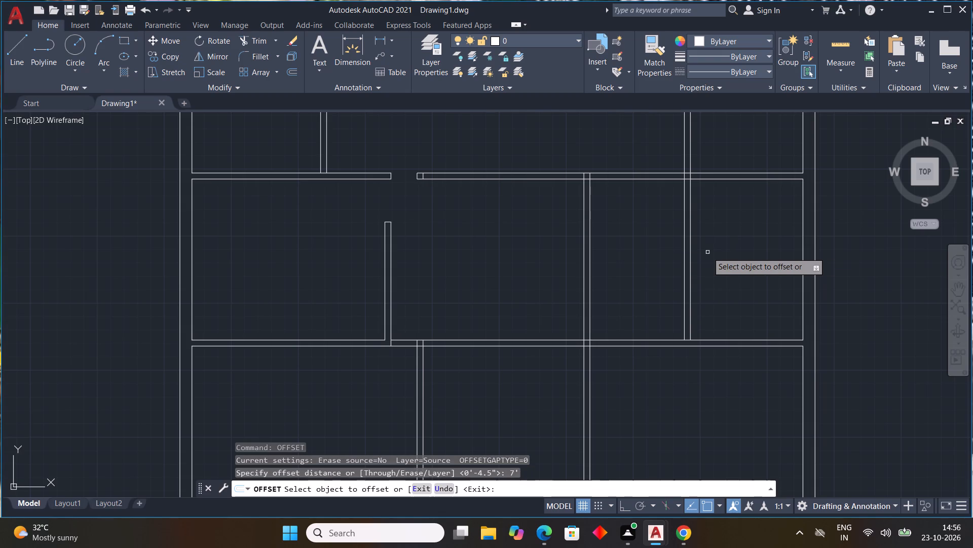
click(723, 180)
click(735, 218)
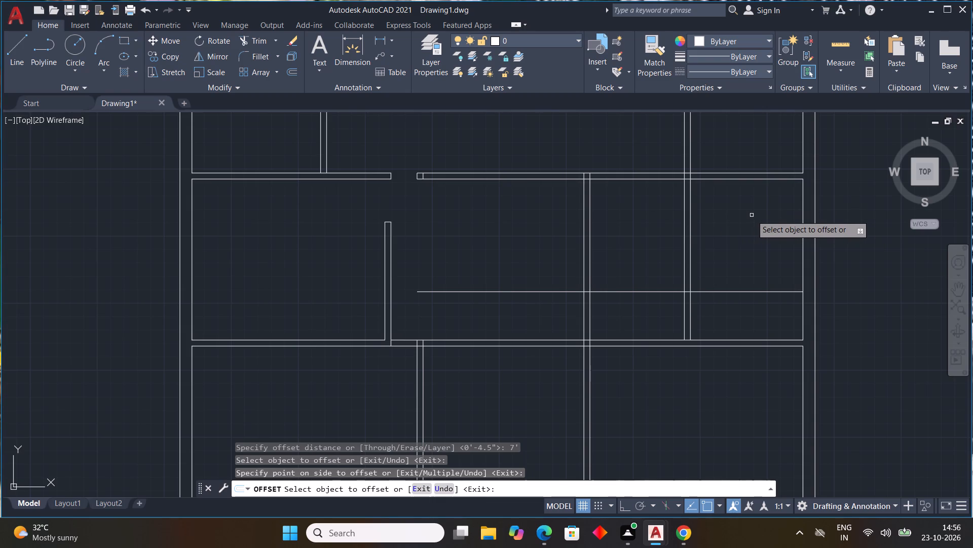
key(Escape)
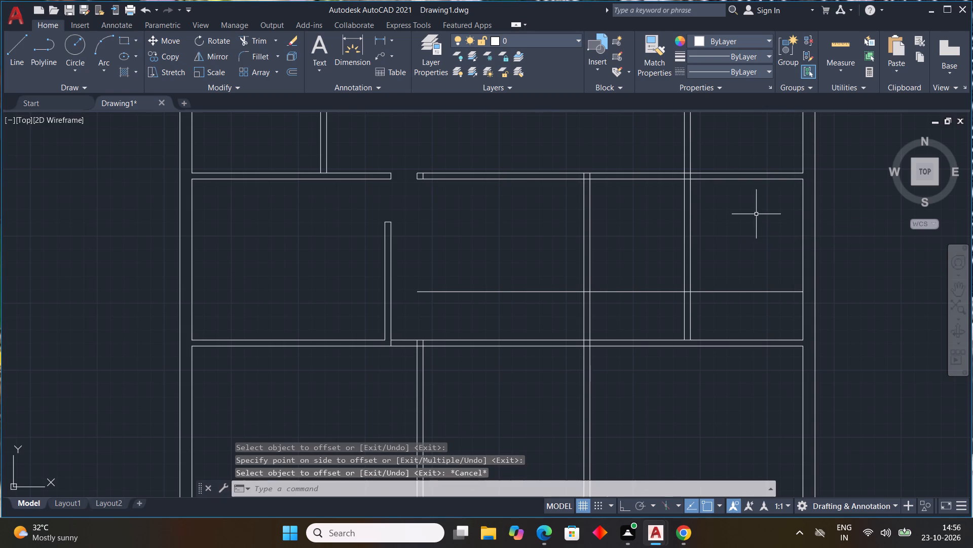
Offset the new east-west line 4.5" to the south to give the partition its thickness.
key(space)
text(4.5")
key(Return)
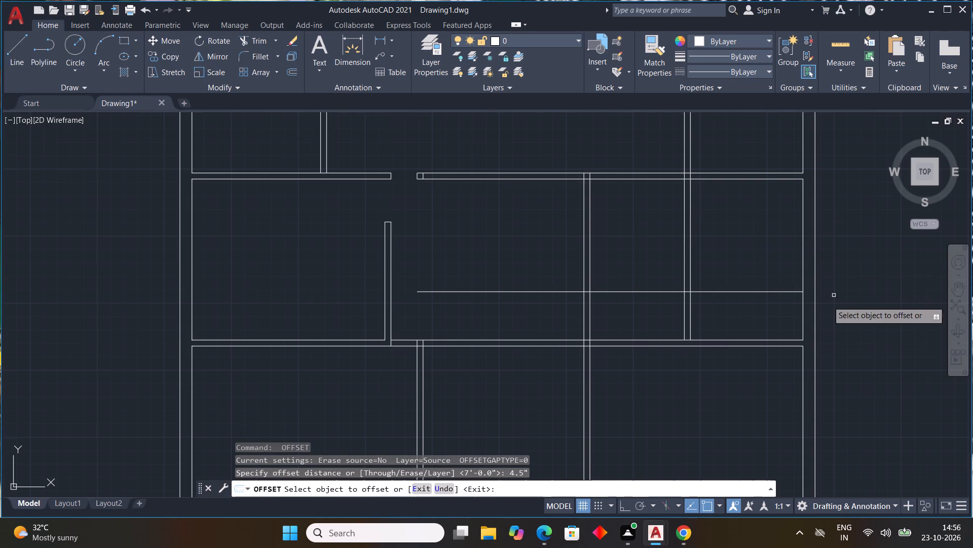
click(759, 291)
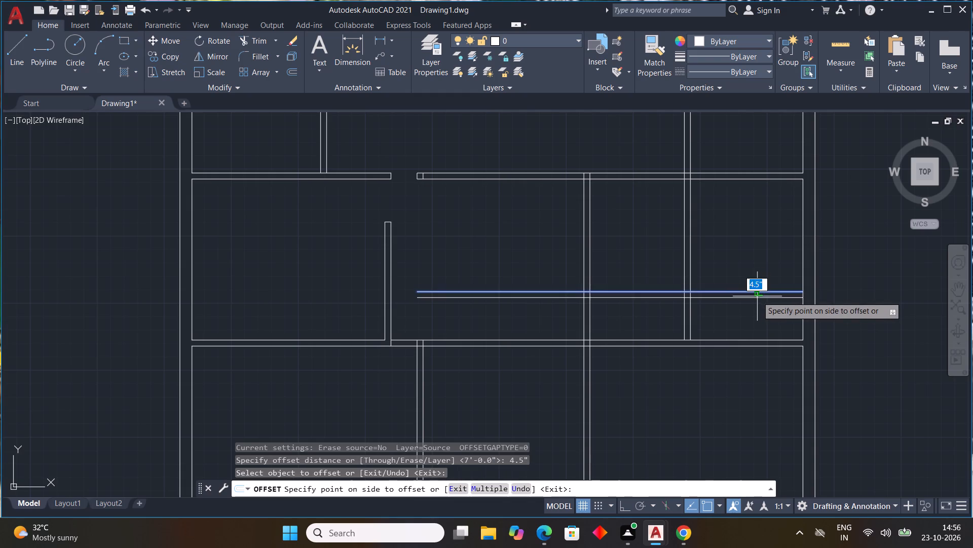
click(757, 296)
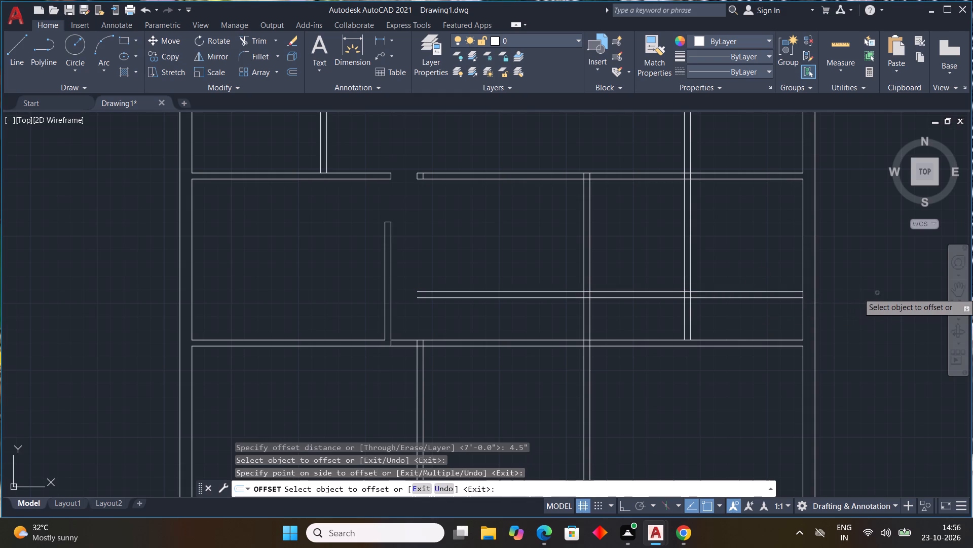
key(Escape)
key(Escape)
key(Escape)
key(Escape)
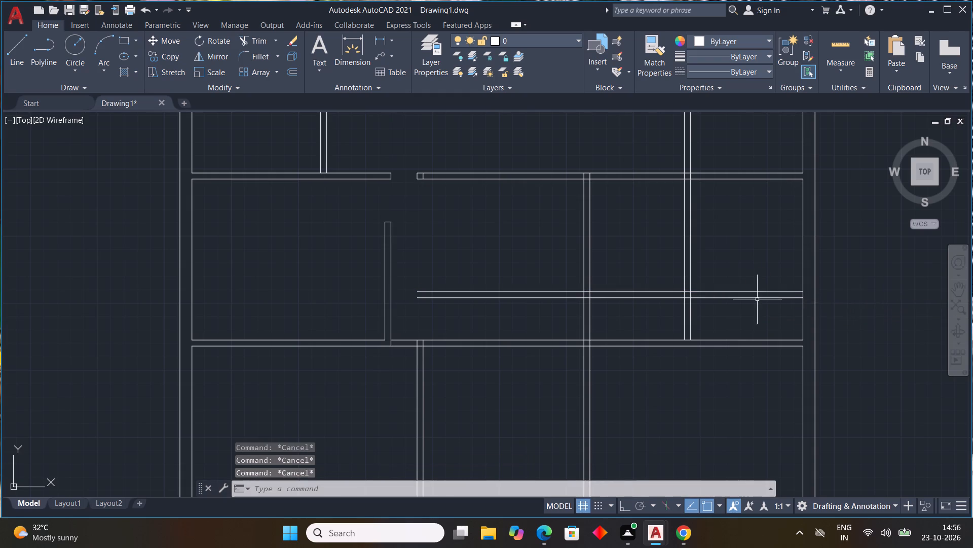
Draw a short line across the eastern outer wall, from inner to outer face, just south of the southern cross wall.
middle_drag(735, 327, 746, 297)
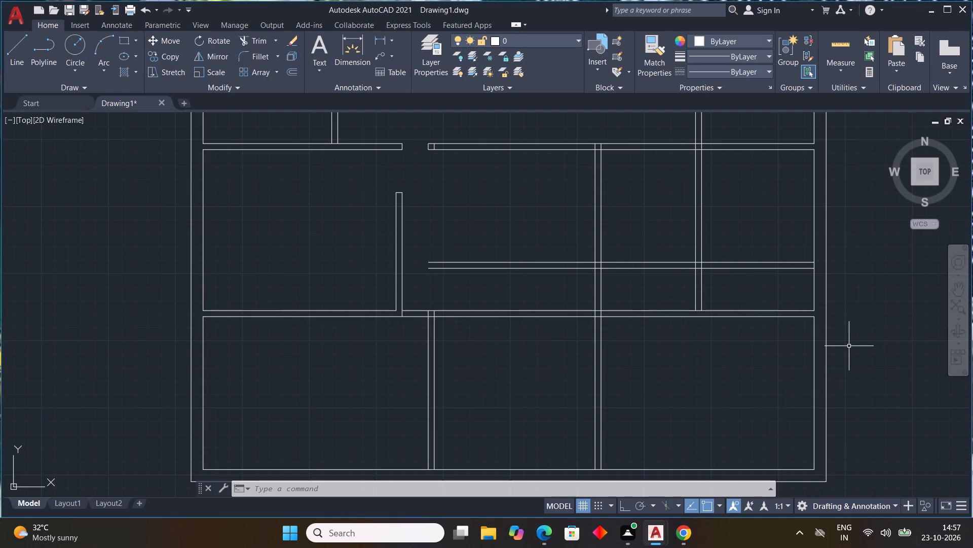
text(L)
key(space)
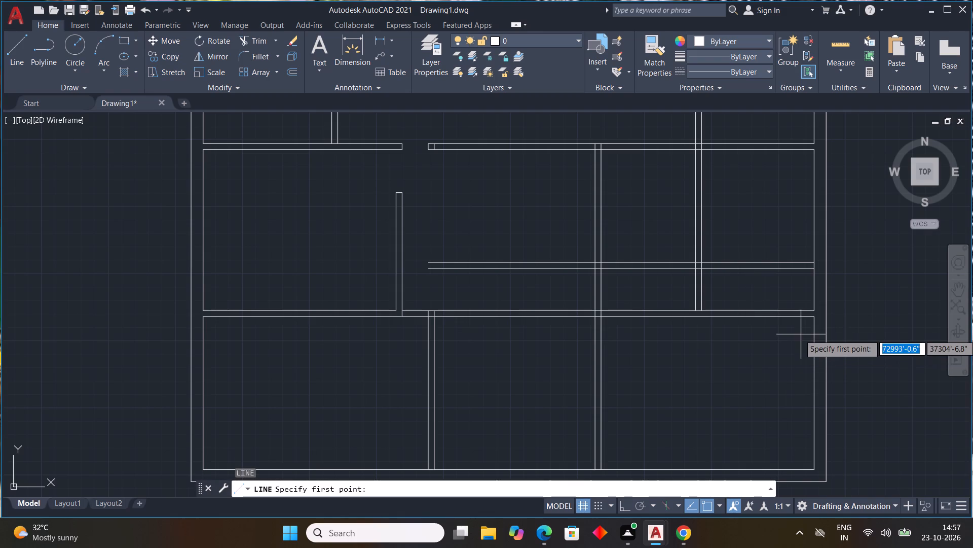
scroll(801, 334, up, 3)
middle_drag(836, 325, 585, 359)
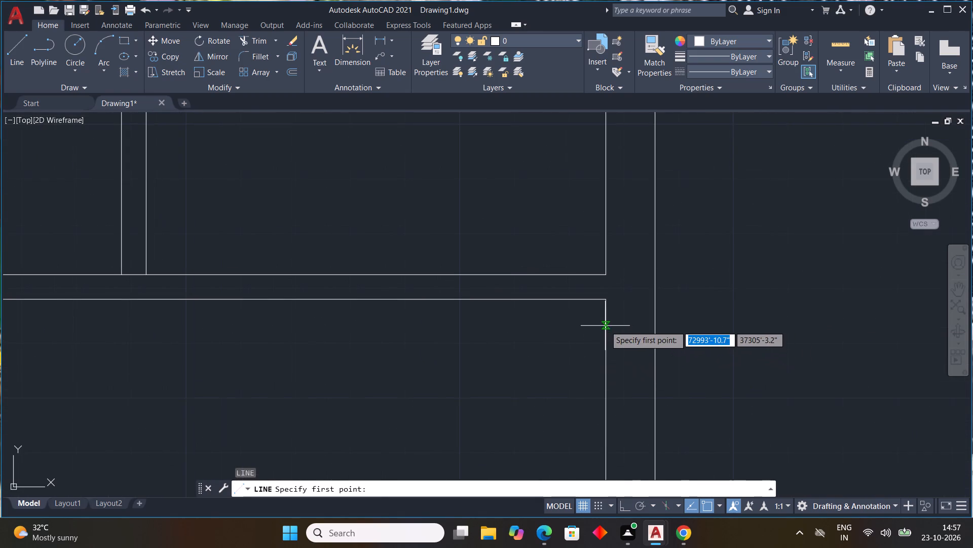
click(605, 326)
click(652, 324)
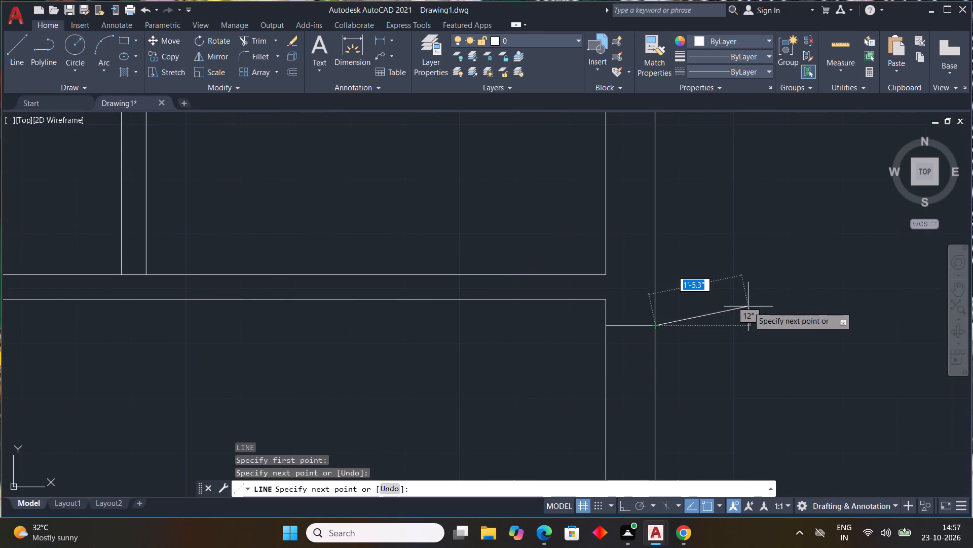
key(Escape)
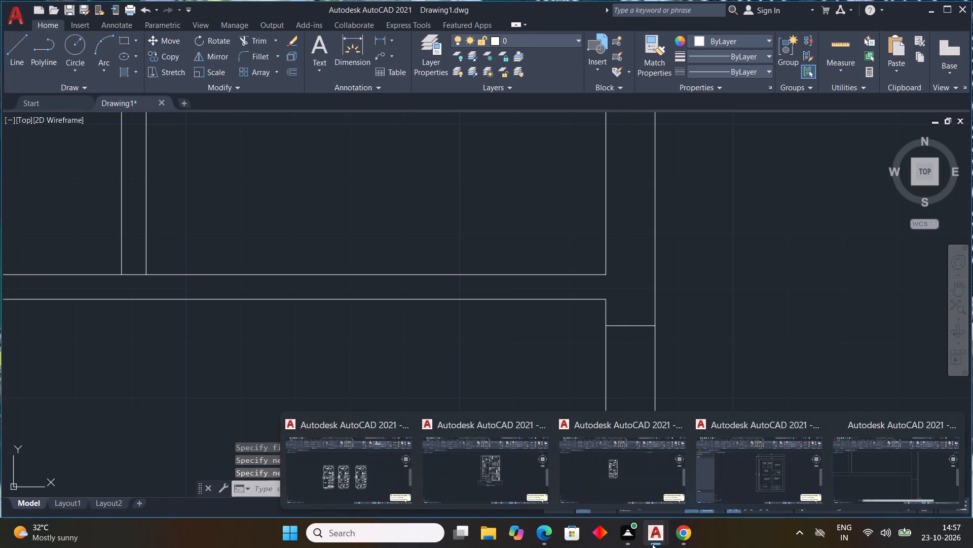
Examine the overall plan and the wall junctions around the southeastern rooms.
click(941, 464)
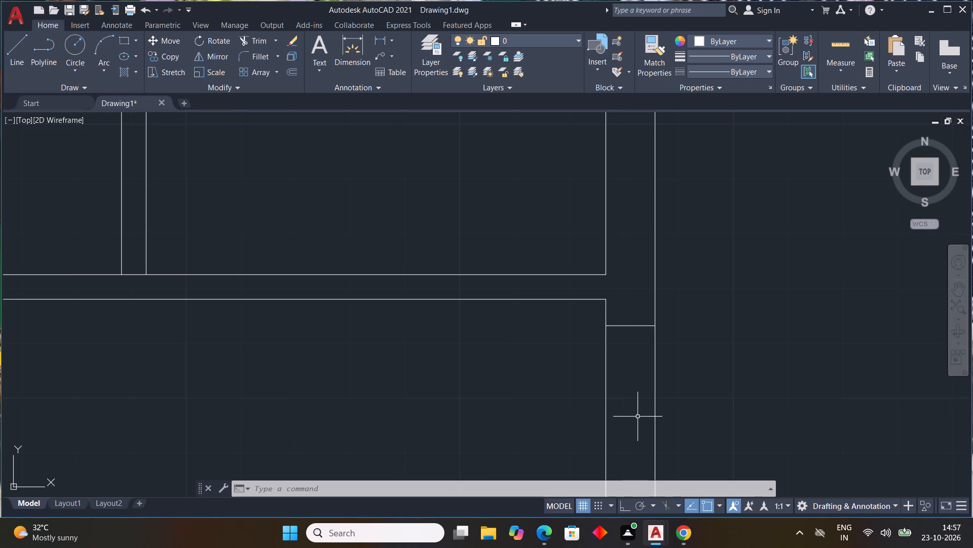
scroll(346, 163, down, 3)
scroll(400, 224, down, 2)
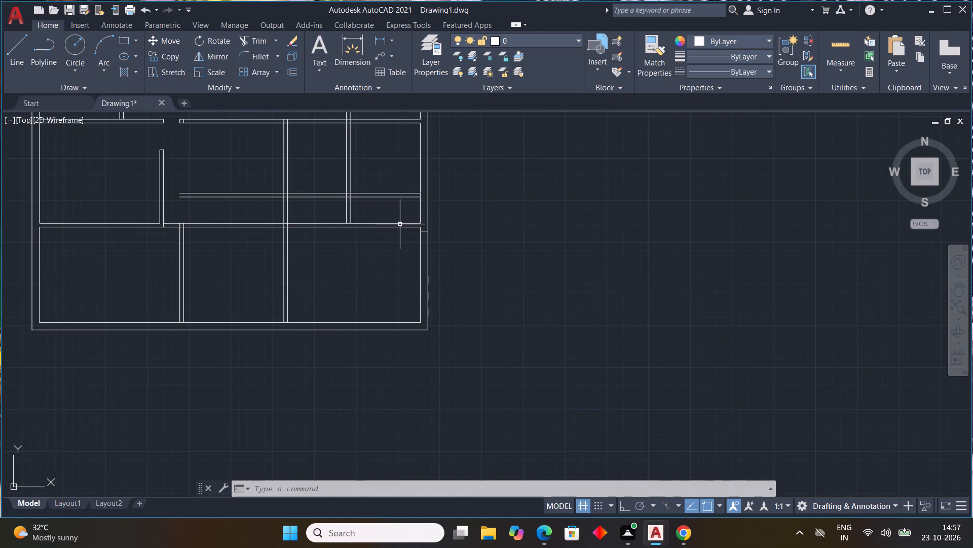
middle_drag(400, 224, 473, 336)
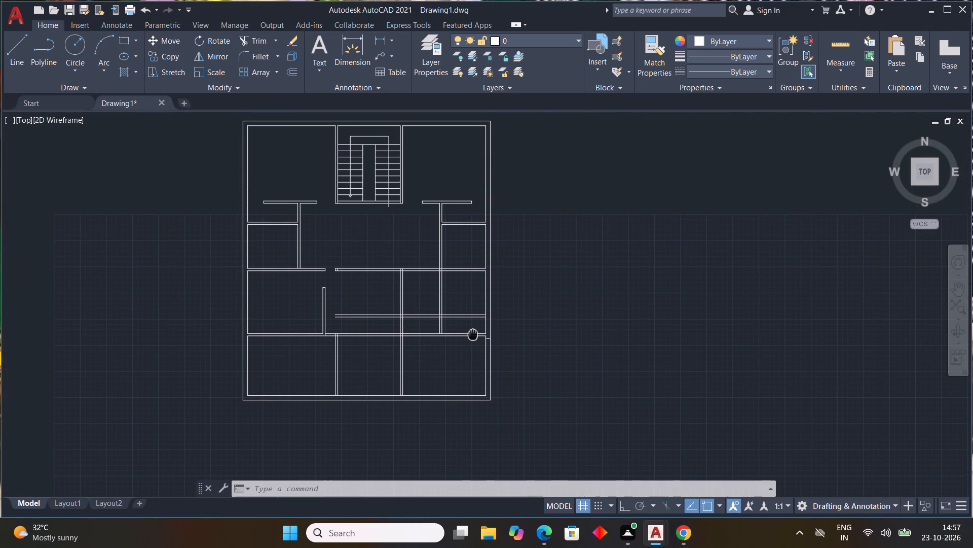
middle_drag(473, 336, 473, 340)
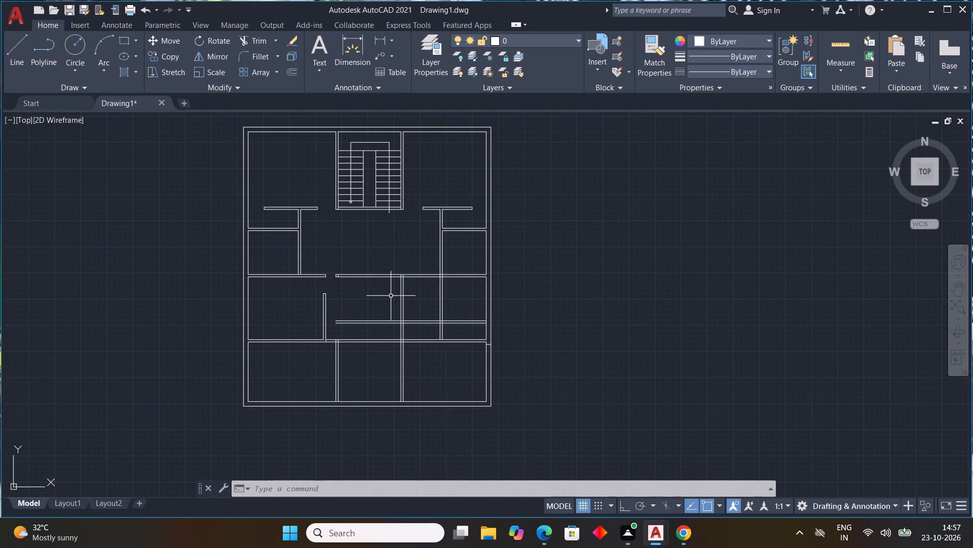
scroll(388, 298, down, 1)
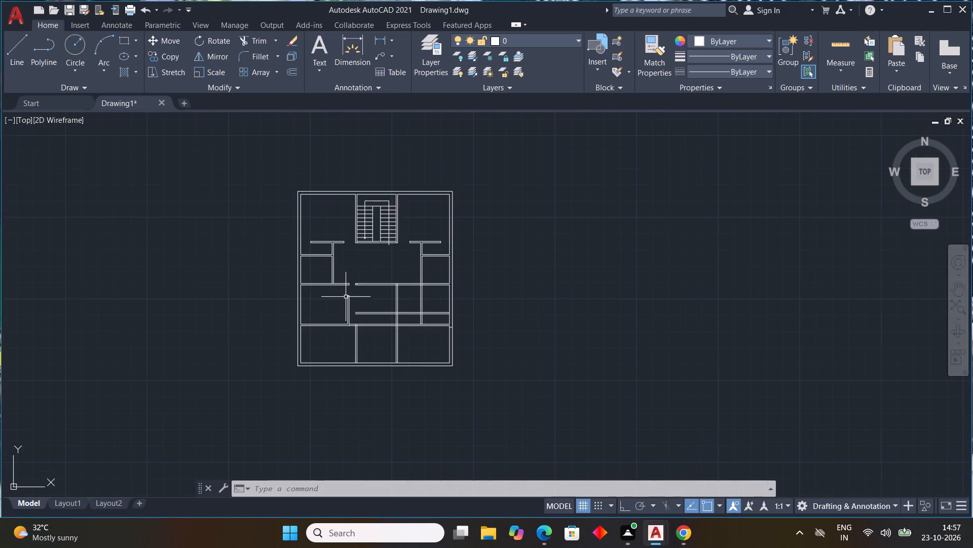
scroll(362, 280, up, 4)
middle_drag(372, 271, 355, 350)
scroll(372, 271, down, 1)
scroll(354, 351, down, 1)
middle_drag(355, 350, 353, 353)
middle_click(353, 353)
scroll(493, 374, down, 1)
middle_drag(492, 379, 492, 379)
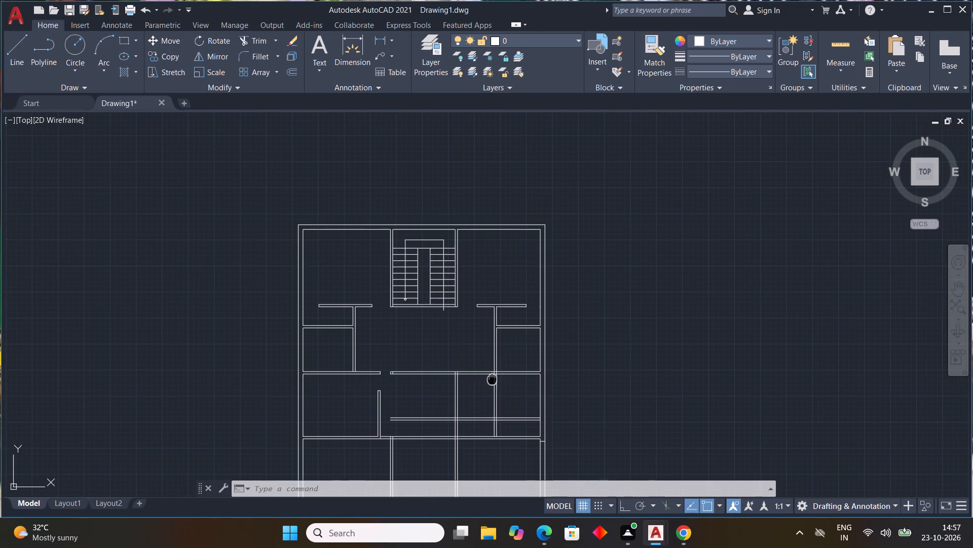
middle_drag(492, 379, 352, 301)
middle_click(352, 301)
scroll(347, 327, up, 3)
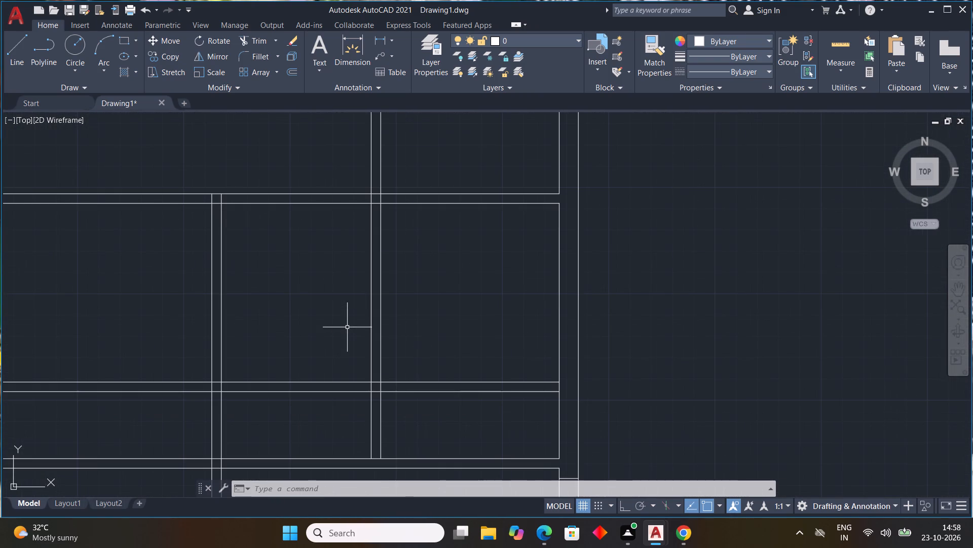
scroll(351, 322, down, 4)
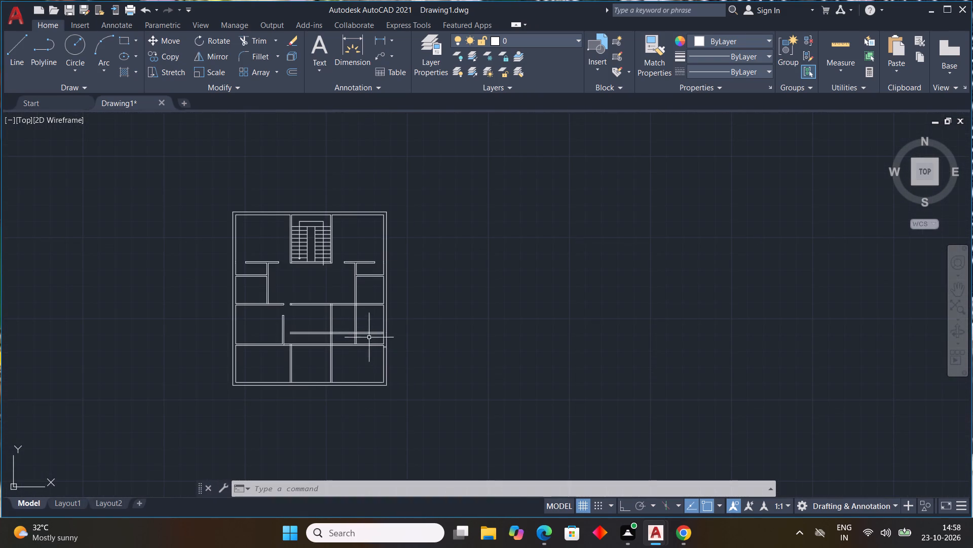
scroll(381, 380, up, 1)
middle_drag(381, 383, 418, 396)
middle_click(418, 395)
middle_drag(421, 395, 437, 396)
middle_click(437, 396)
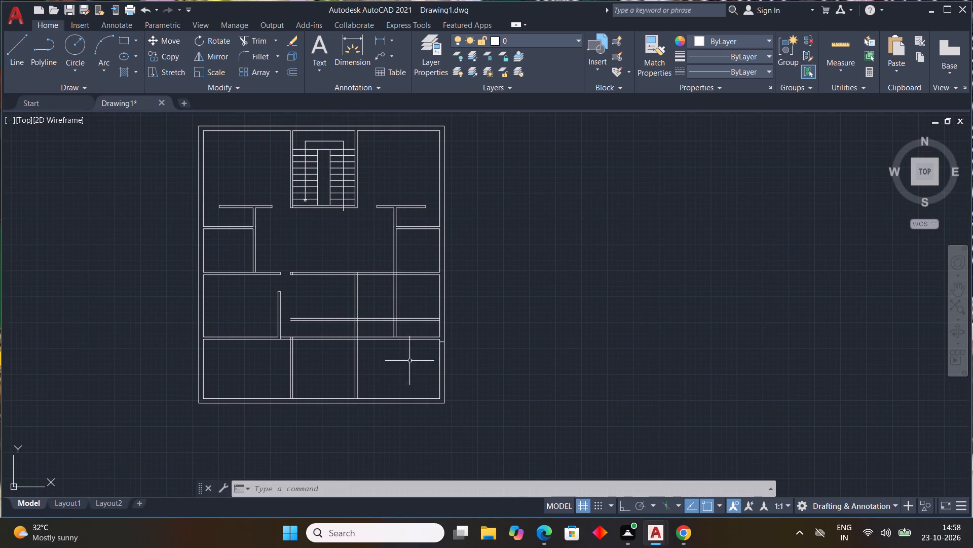
scroll(413, 331, up, 3)
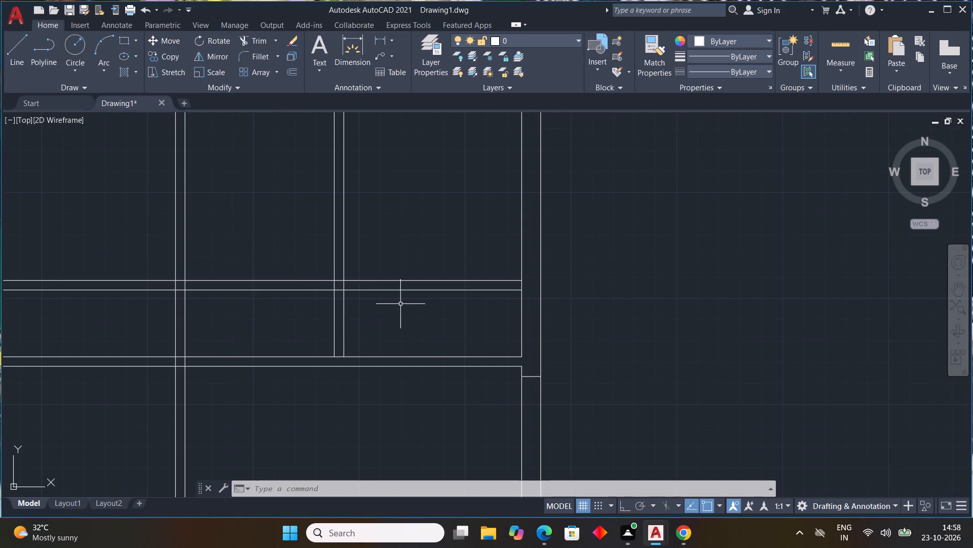
scroll(400, 304, down, 2)
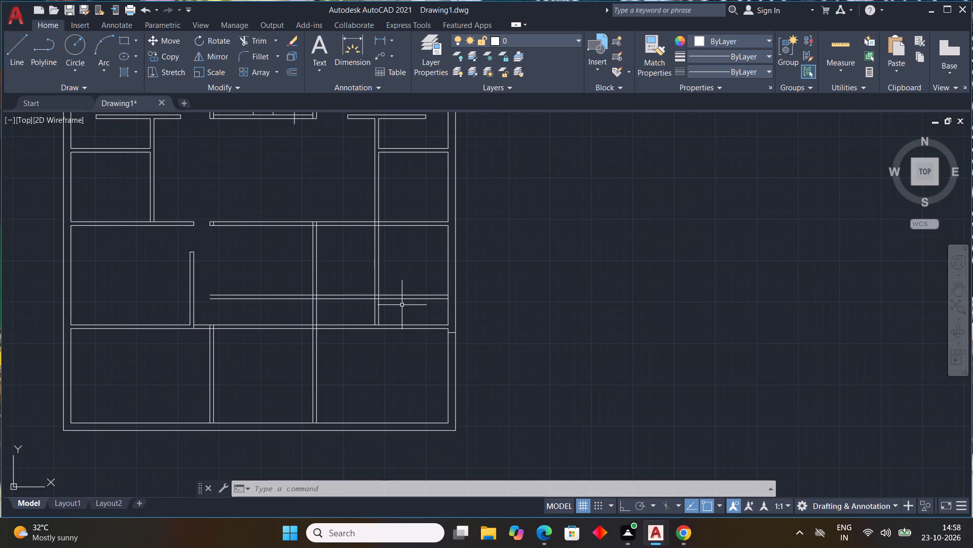
Trim the eastern partition's lines where they cross the thickness of the hall's south wall.
text(TR)
key(space)
scroll(378, 229, up, 2)
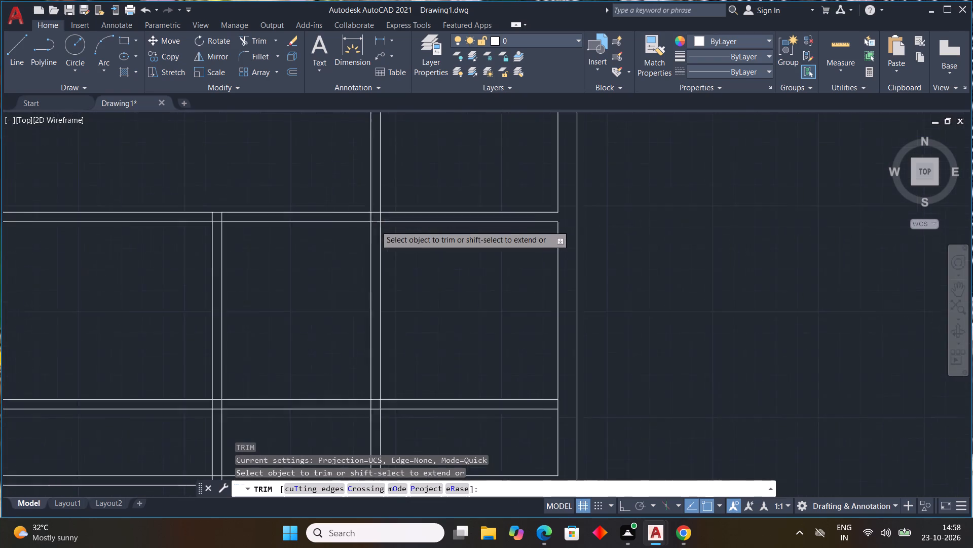
scroll(375, 225, up, 1)
click(368, 212)
click(380, 203)
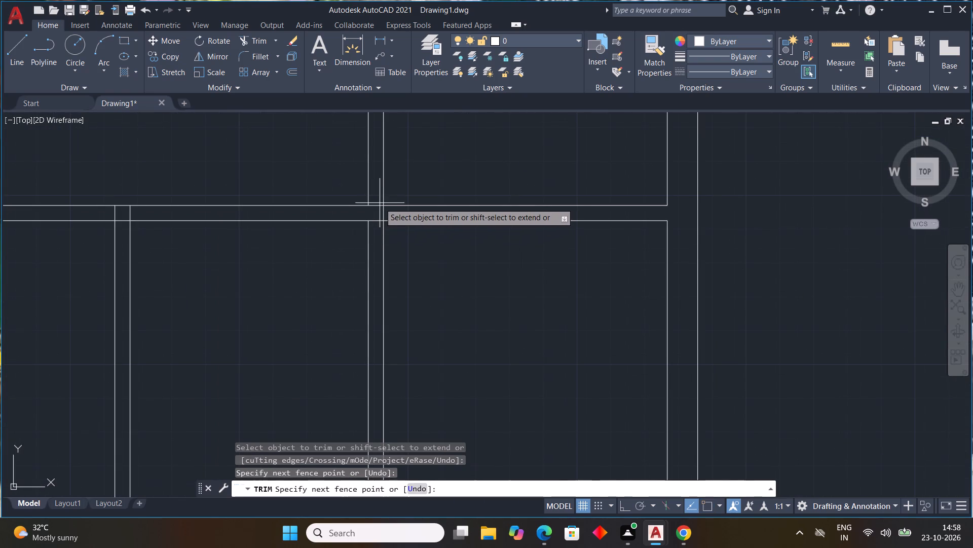
click(374, 209)
Trim away both lines of the eastern north-south wall between the southern cross wall and the southern outer wall.
scroll(409, 224, down, 3)
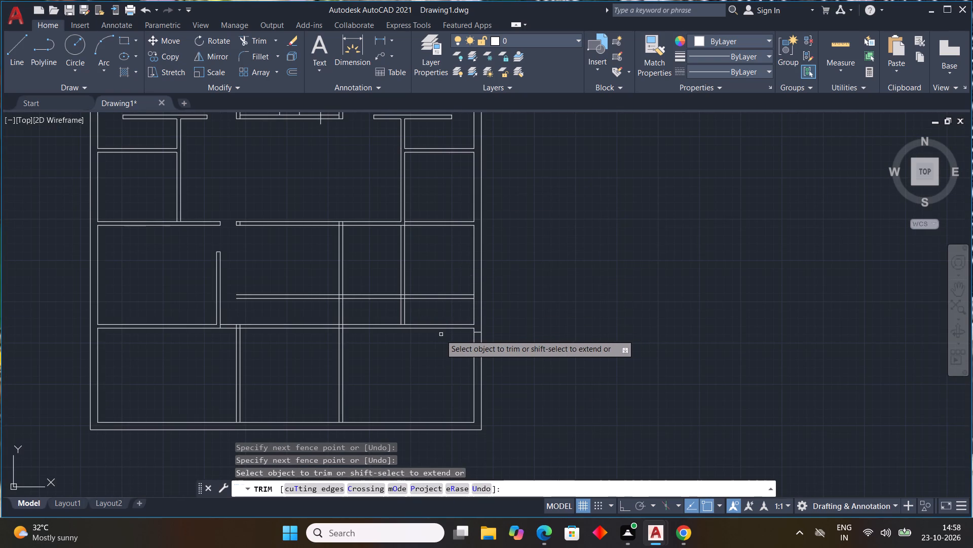
drag(310, 373, 356, 375)
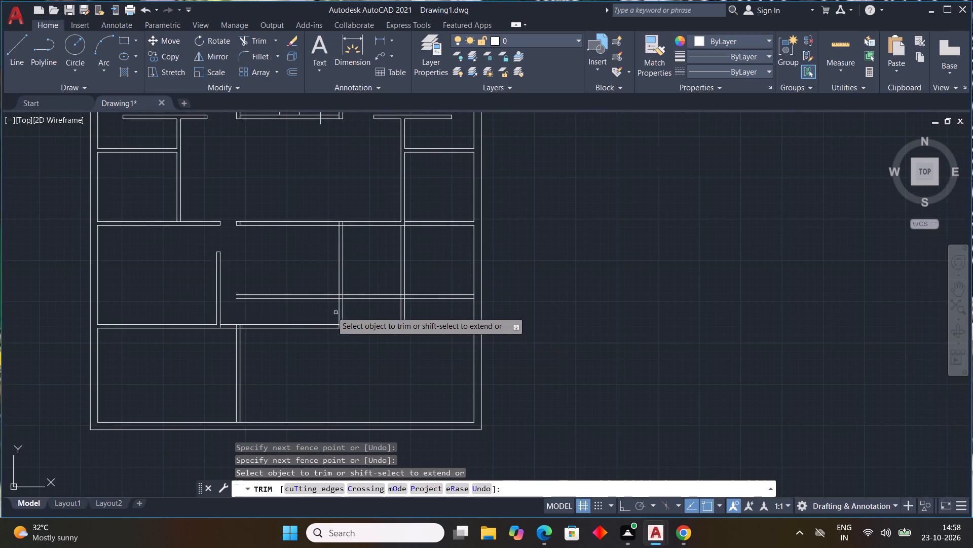
Trim away both lines of the middle north-south partition in the southern rooms, plus its remnants inside the southern cross wall.
drag(323, 314, 352, 311)
drag(321, 273, 355, 269)
scroll(334, 301, up, 3)
drag(343, 285, 368, 287)
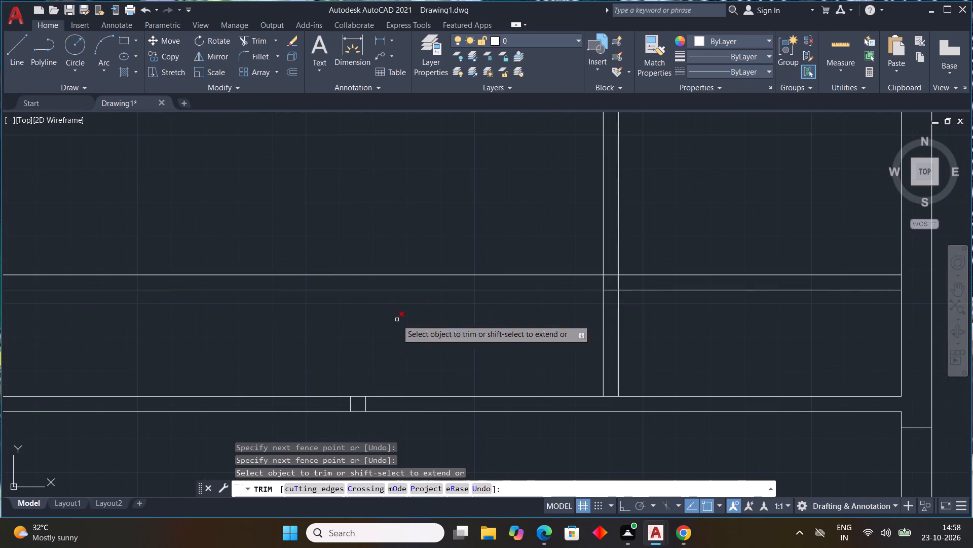
scroll(382, 409, down, 1)
drag(359, 406, 367, 407)
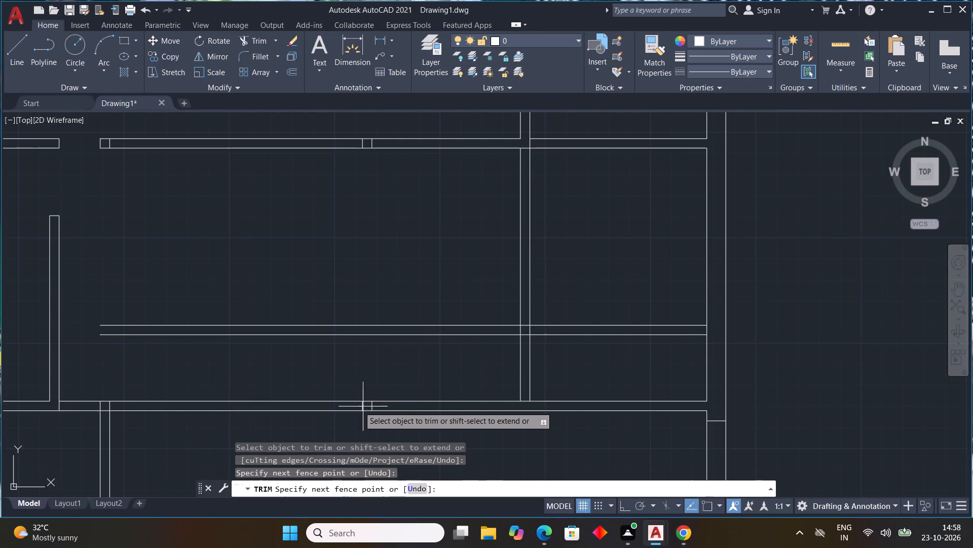
drag(367, 407, 382, 406)
Trim the removed middle partition's leftover short lines inside the thickness of the hall's south wall.
scroll(415, 359, down, 4)
middle_drag(415, 340, 403, 390)
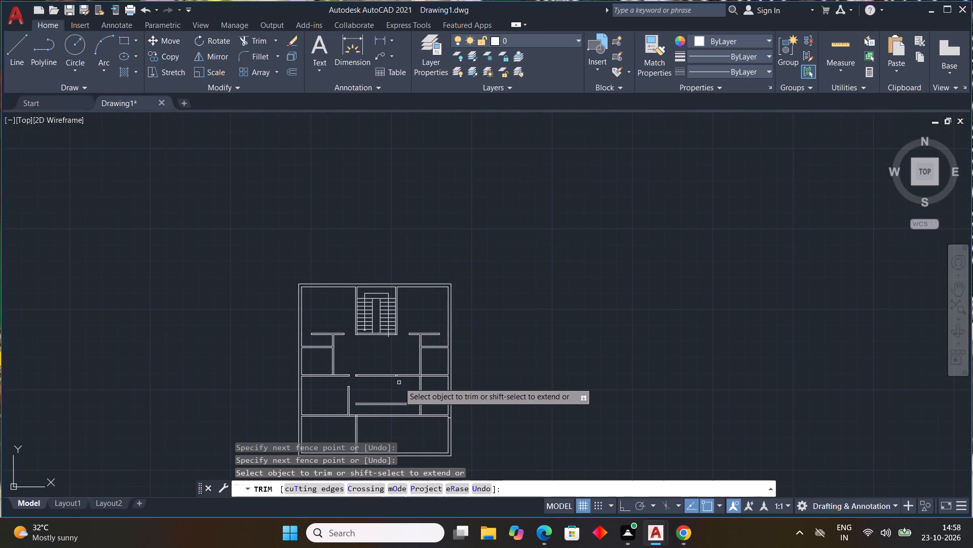
scroll(398, 381, up, 4)
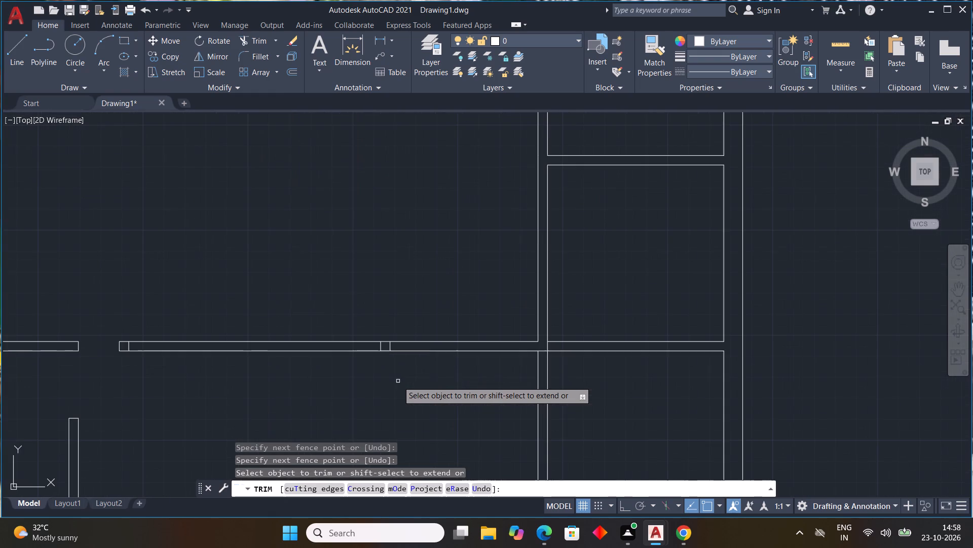
drag(369, 347, 393, 348)
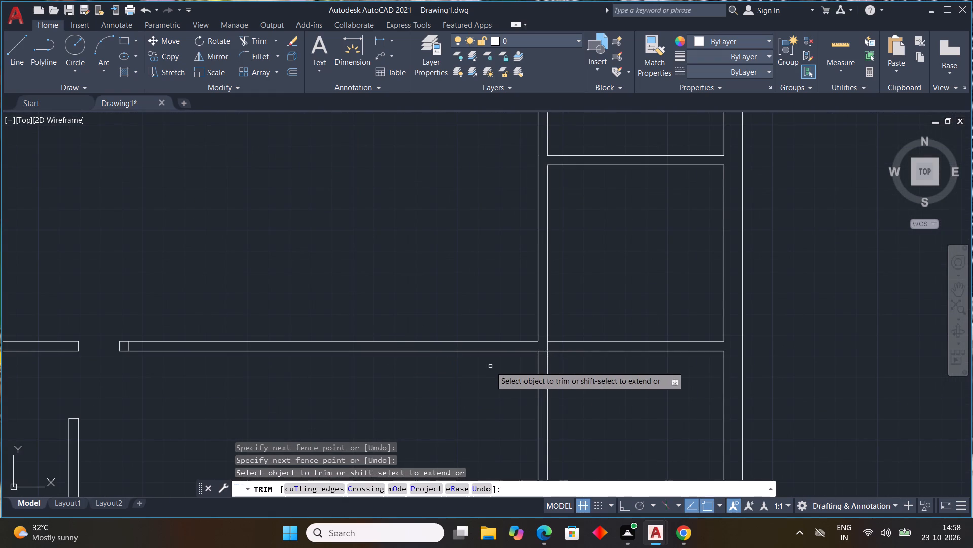
key(Escape)
key(Escape)
key(Escape)
key(Escape)
key(Escape)
key(Escape)
key(Escape)
scroll(491, 370, down, 3)
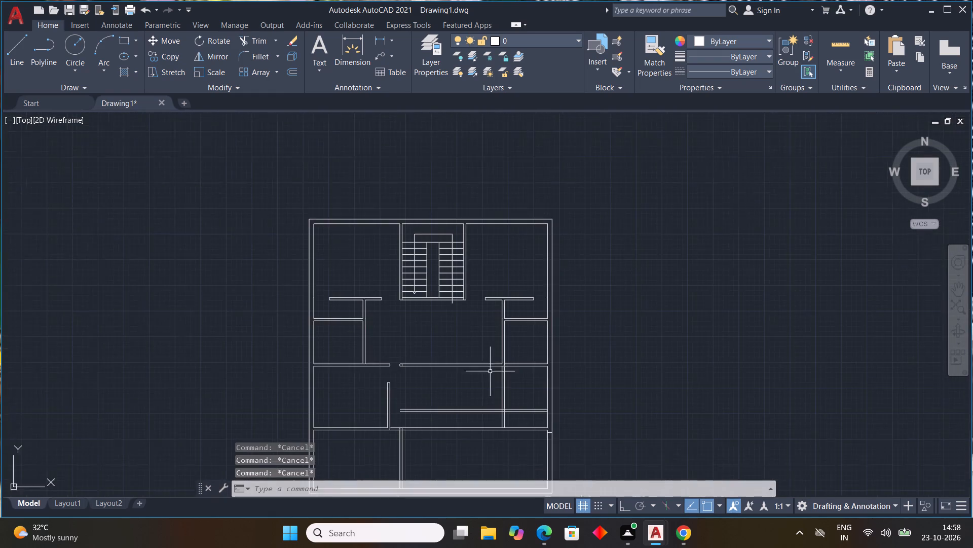
Offset the eastern partition's west line 12' to the west, between the hall's south wall and the southern cross wall.
middle_drag(483, 364, 458, 341)
text(OFF)
key(space)
text(12')
key(Return)
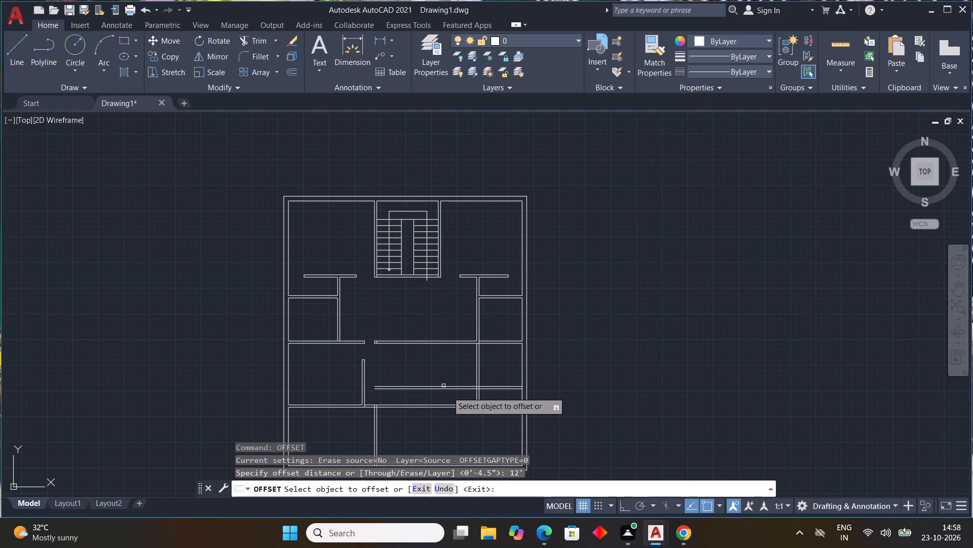
click(476, 372)
click(383, 371)
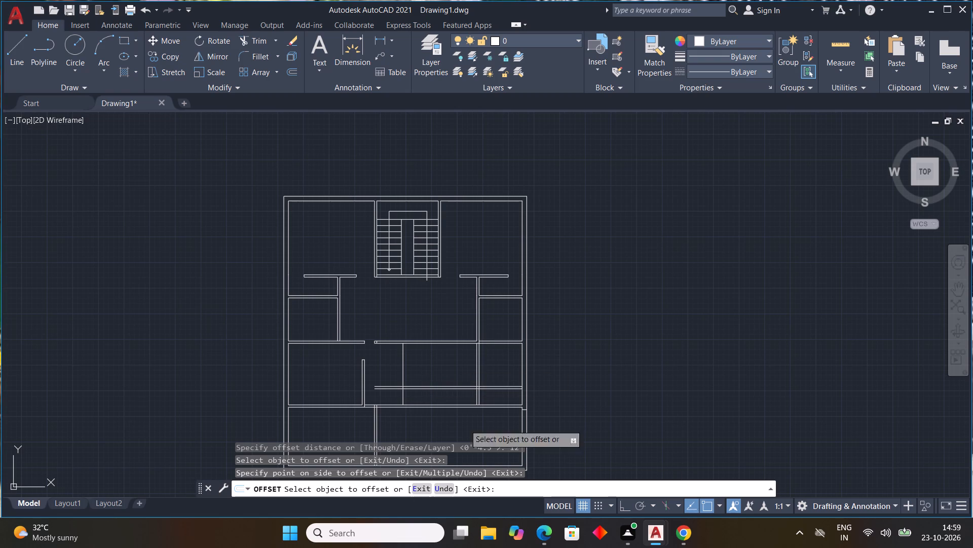
key(Escape)
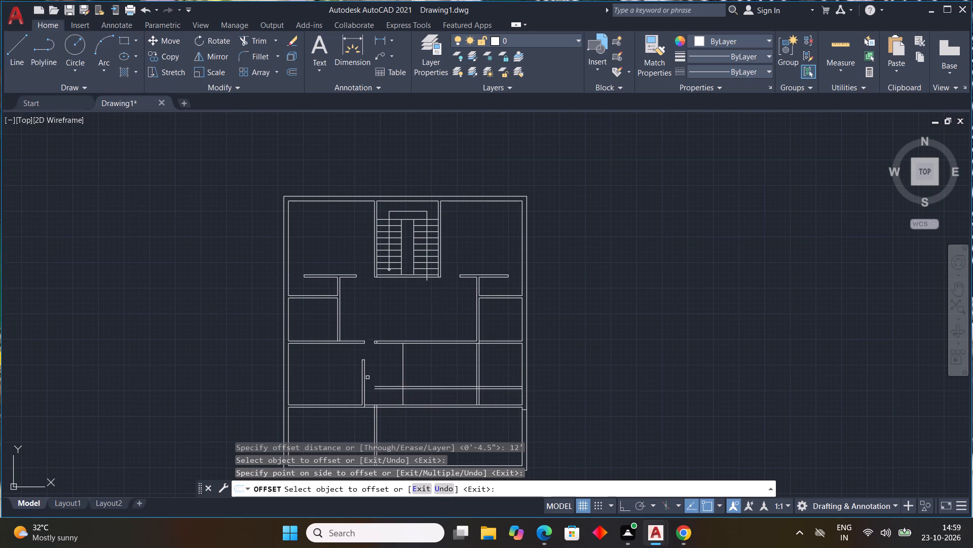
Offset the new partition line 4.5" to the west to give the partition its thickness.
key(space)
key(4)
text(.5")
key(Return)
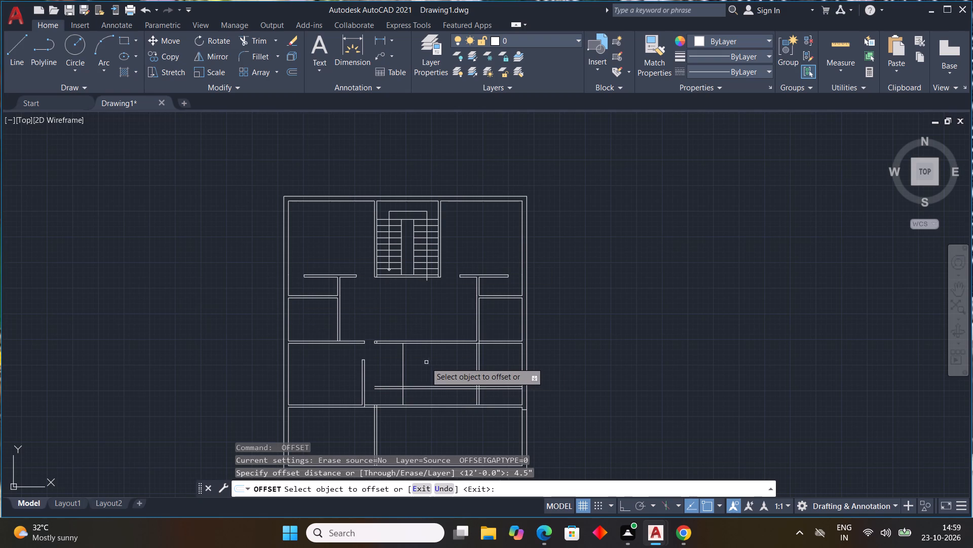
scroll(421, 360, up, 2)
drag(373, 364, 359, 364)
click(334, 361)
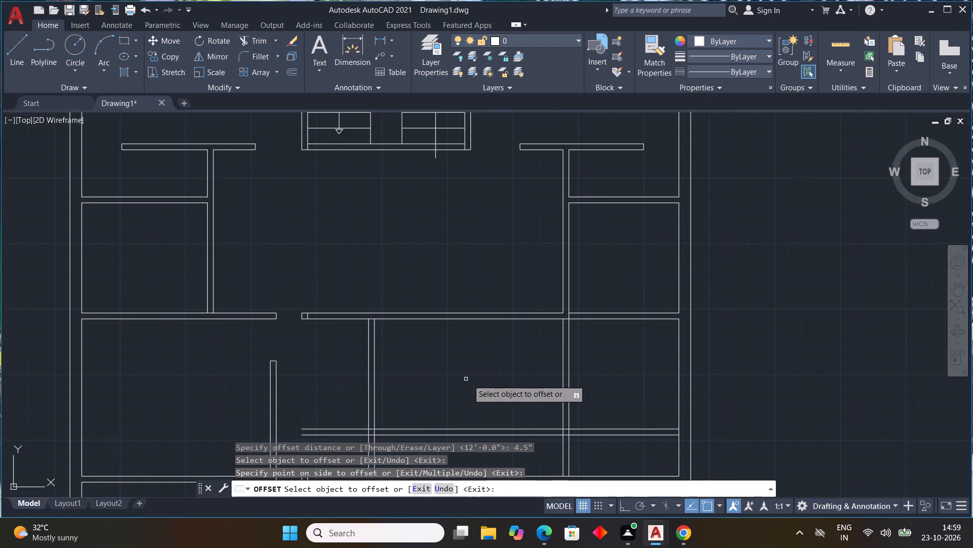
scroll(473, 381, down, 2)
middle_drag(473, 381, 484, 346)
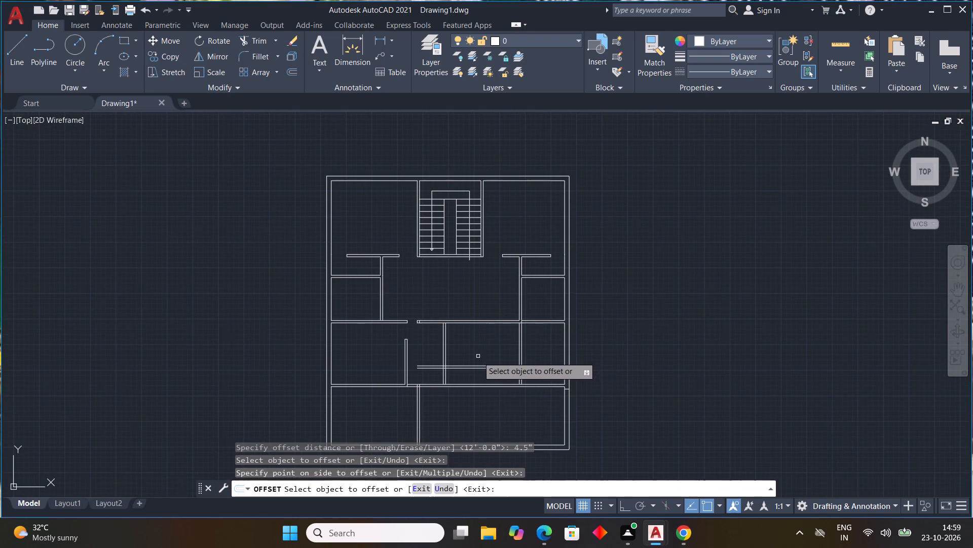
key(Escape)
Trim the short east-west wall's lines west of the eastern partition, including the pieces crossing the new partition.
scroll(443, 393, up, 3)
scroll(443, 392, down, 3)
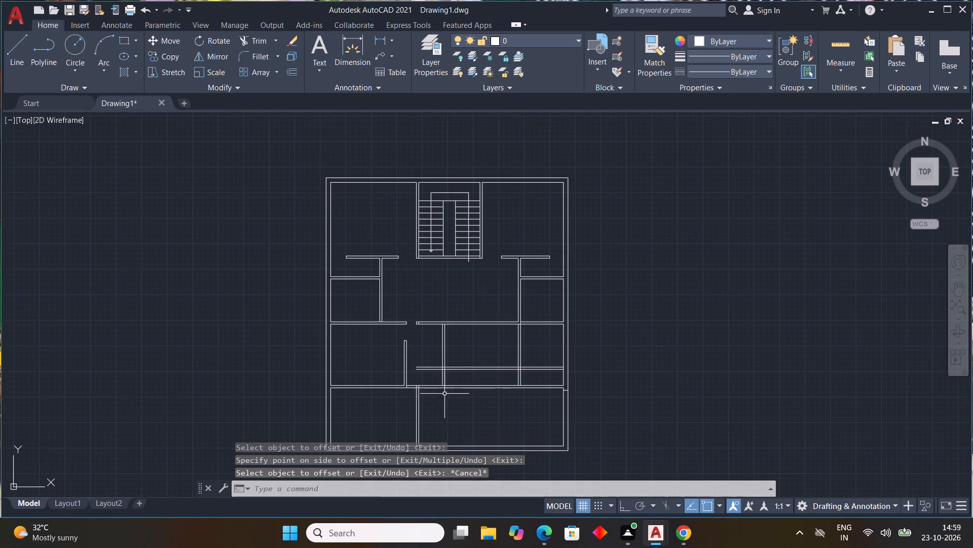
scroll(445, 395, up, 3)
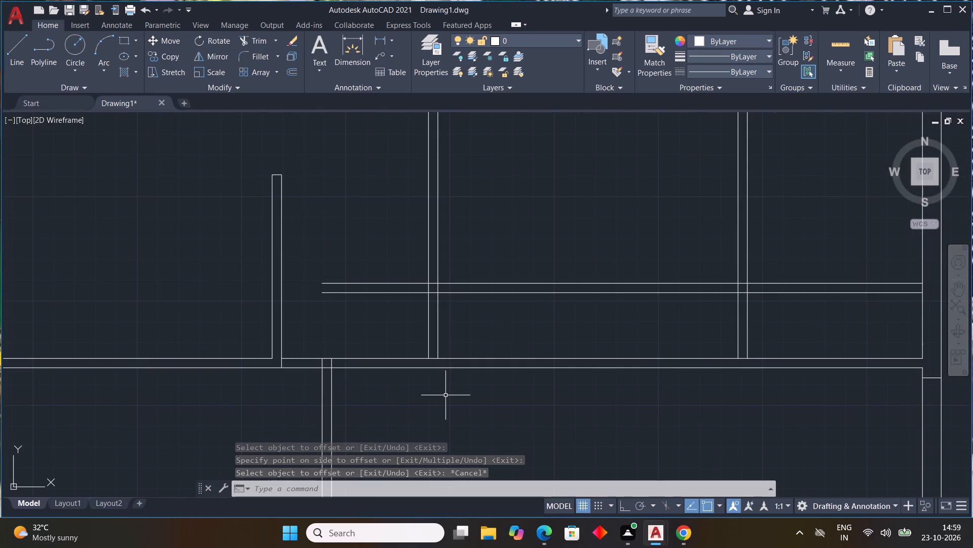
text(TR)
key(space)
drag(547, 255, 541, 318)
drag(394, 260, 388, 296)
scroll(448, 292, up, 3)
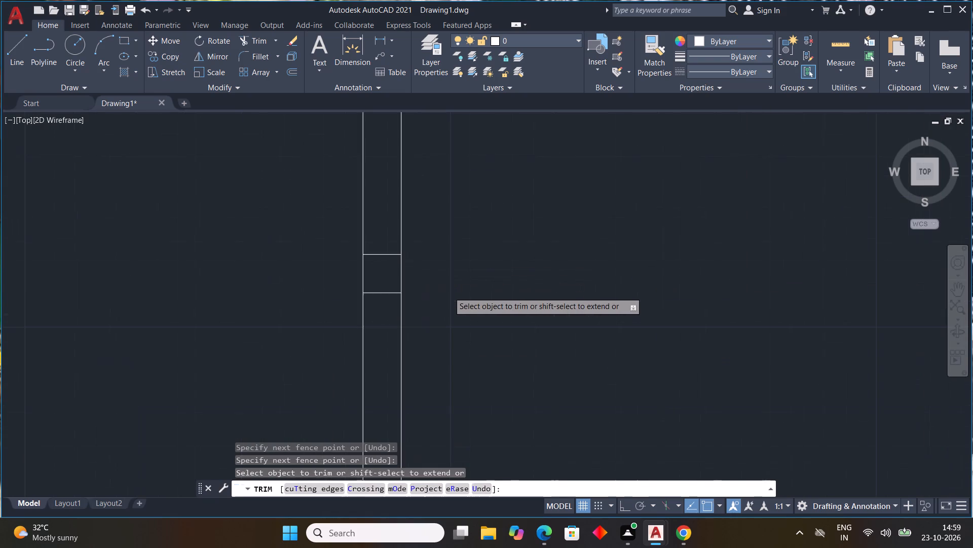
drag(393, 247, 391, 301)
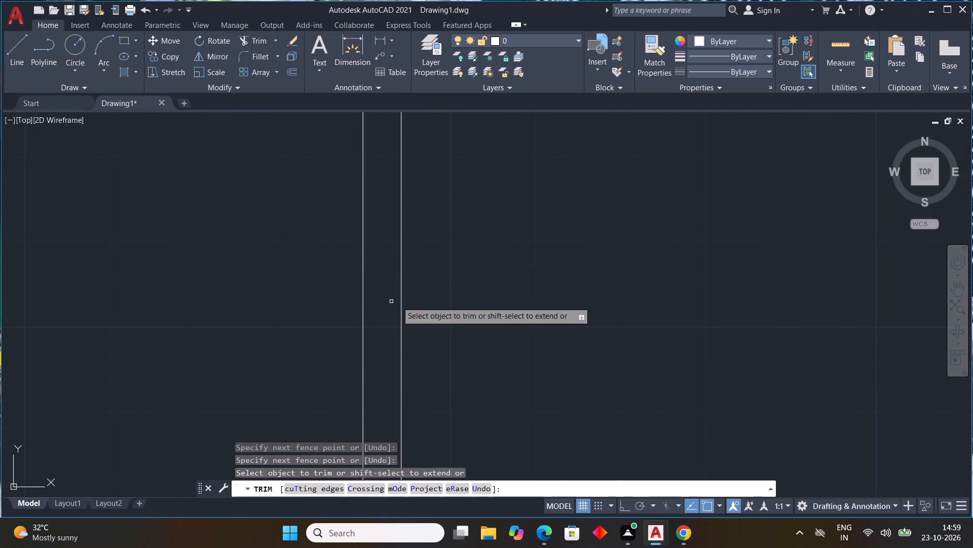
scroll(454, 315, down, 3)
scroll(565, 328, down, 2)
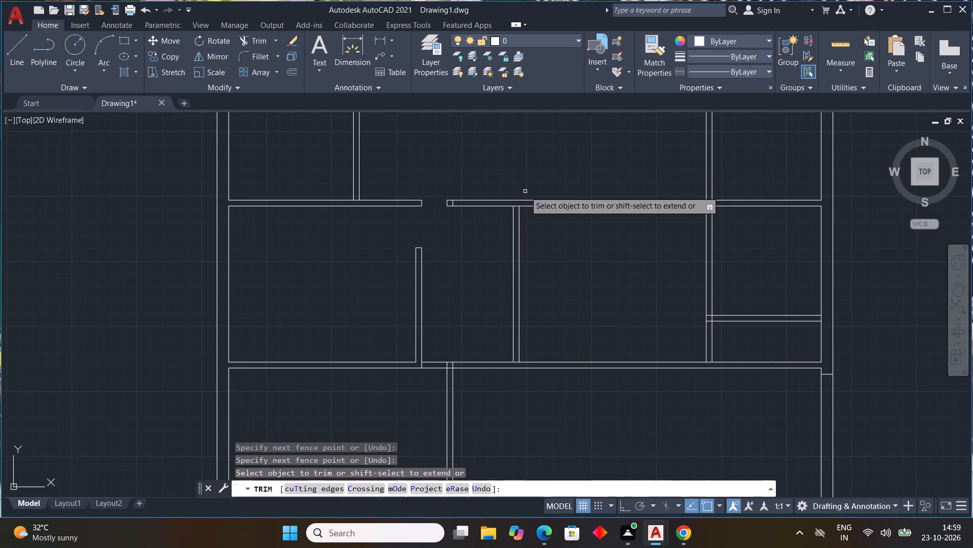
key(Escape)
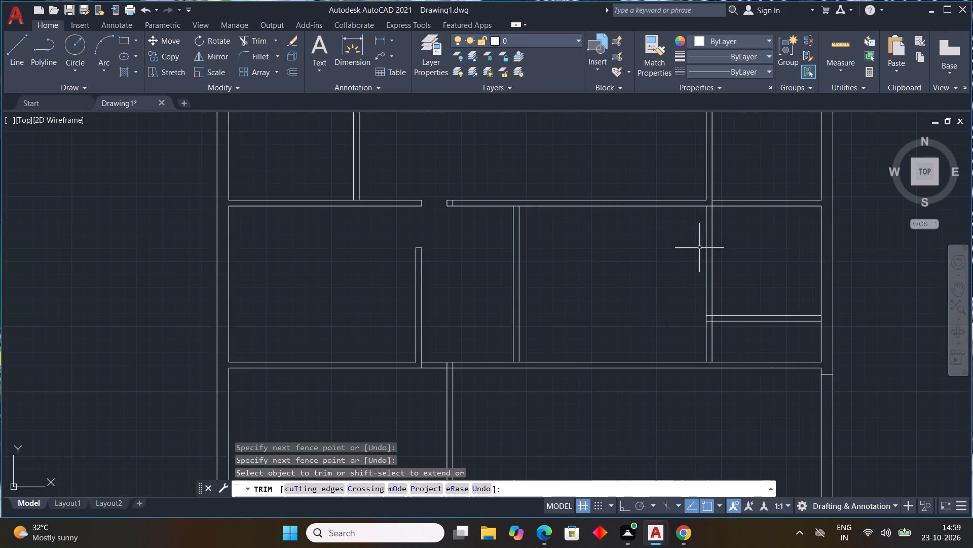
Stretch the new partition's west line north to the outer face of the hall's south wall.
scroll(521, 205, up, 2)
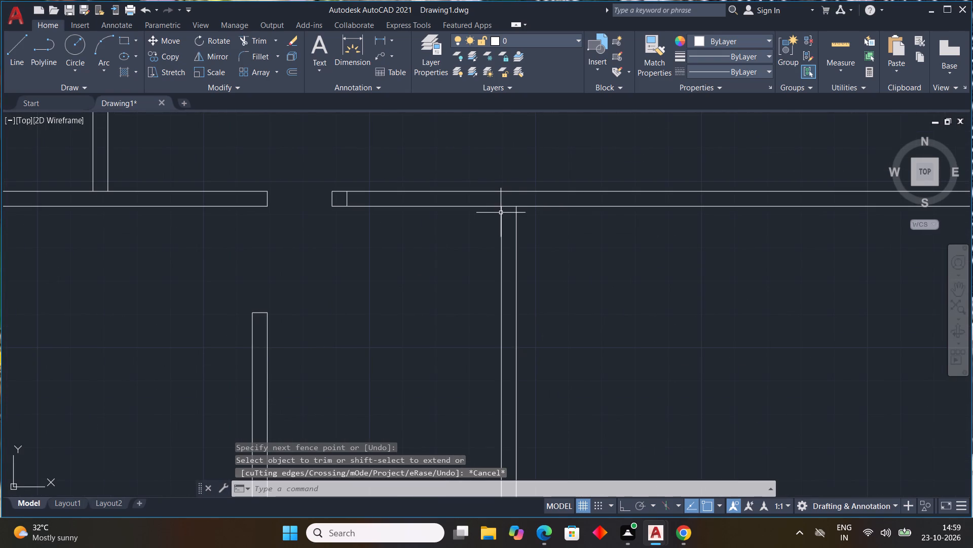
click(501, 213)
click(500, 209)
click(502, 187)
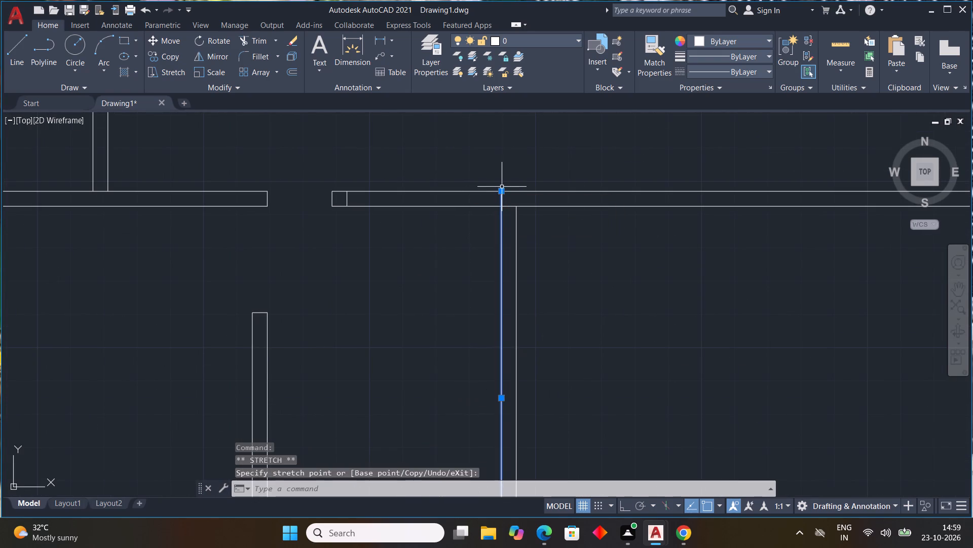
key(Escape)
Trim the hall's south wall and its end lines west of the new partition, widening the hall opening.
text(TR)
key(space)
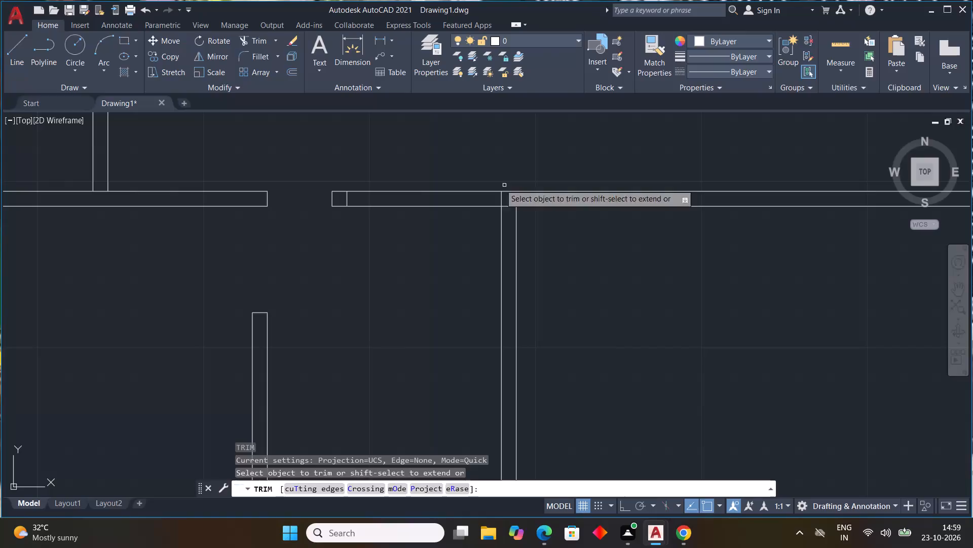
drag(442, 150, 391, 253)
drag(358, 185, 311, 219)
drag(347, 174, 336, 230)
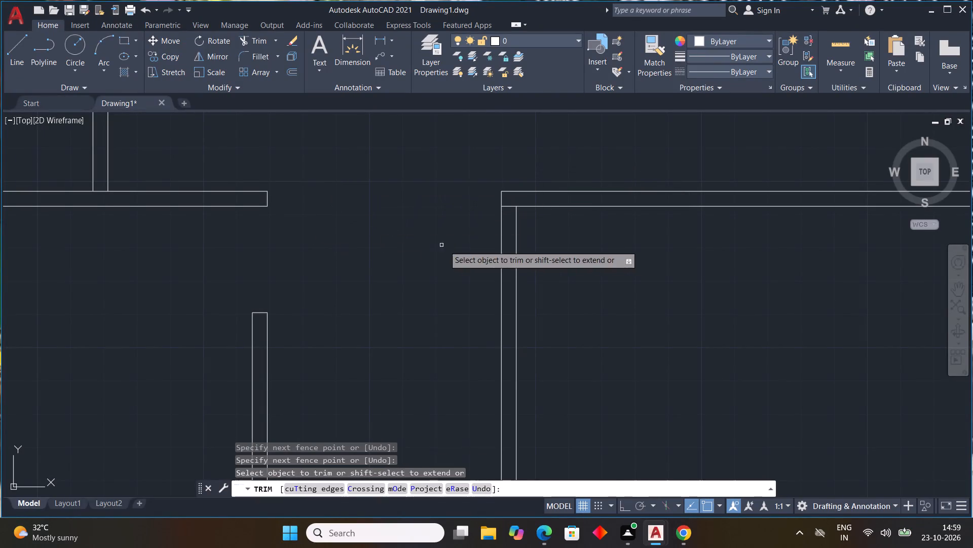
scroll(452, 249, down, 4)
key(Escape)
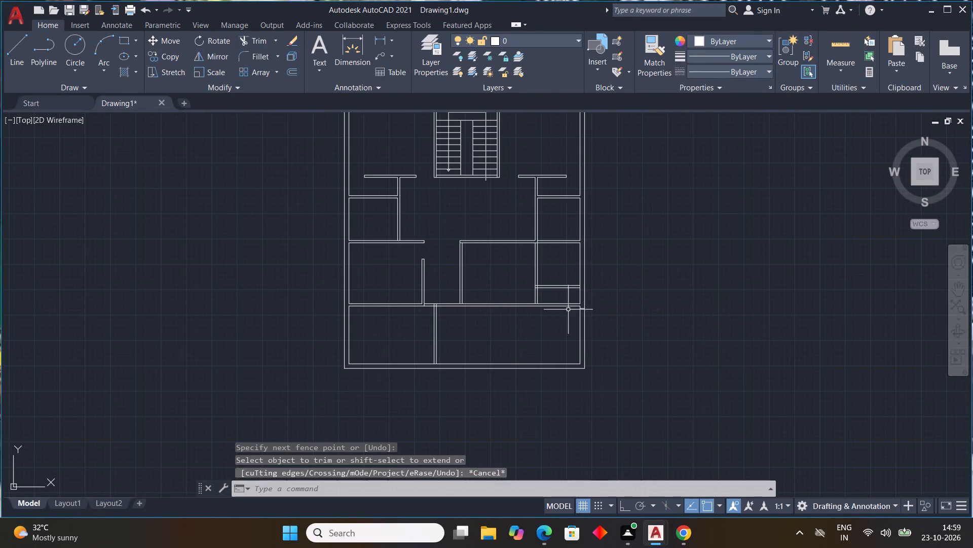
key(Escape)
key(Escape)
Stretch the south end of the new partition's west line to the southern face of the southern cross wall.
middle_drag(474, 299, 532, 291)
scroll(513, 303, up, 4)
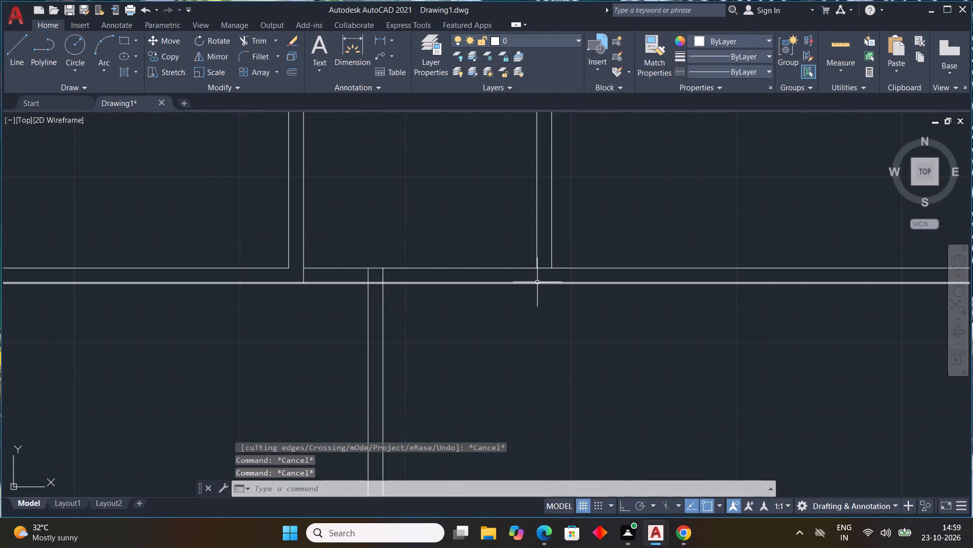
click(538, 263)
click(535, 268)
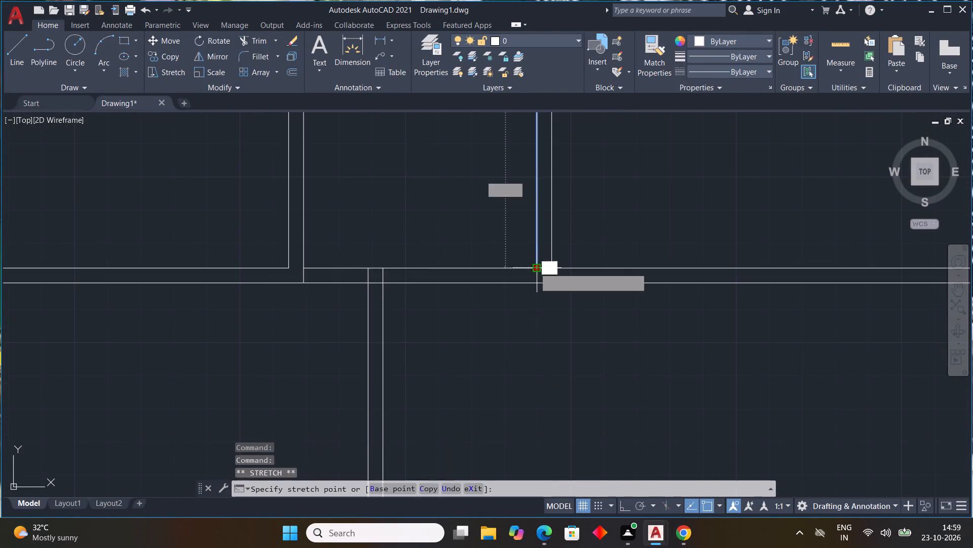
click(538, 286)
key(Escape)
Draw a short line across the new partition, level with the north end of the western free-standing partition.
scroll(622, 271, down, 2)
middle_drag(618, 280, 504, 394)
scroll(598, 311, down, 1)
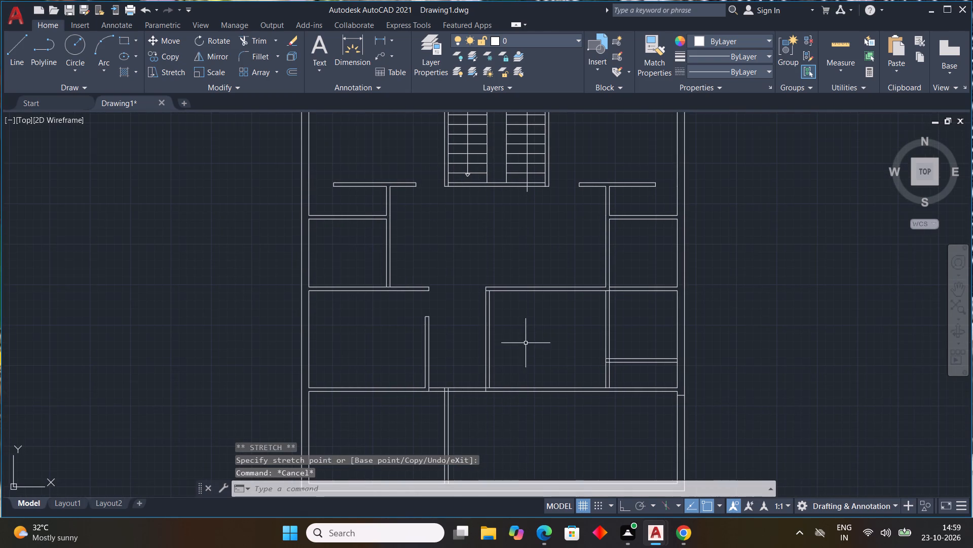
scroll(529, 324, up, 1)
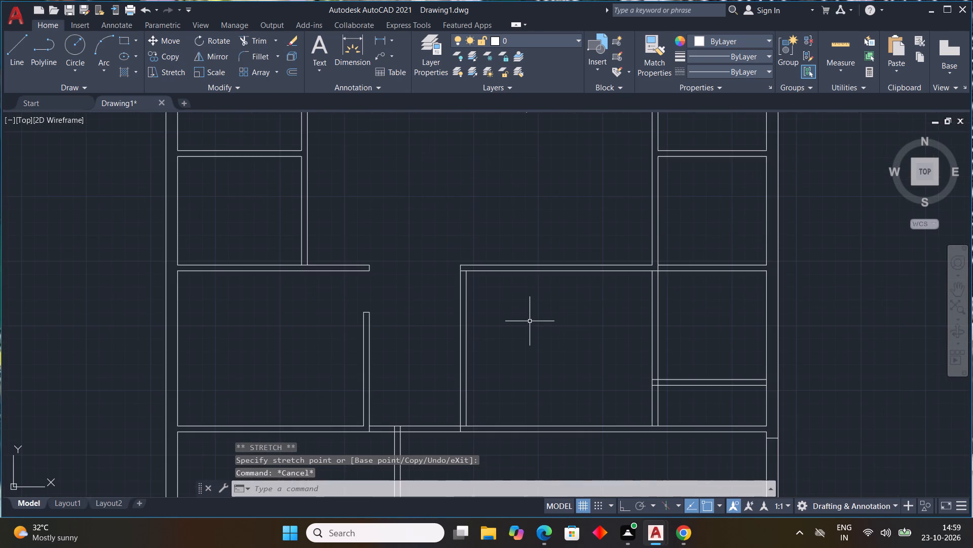
text(L)
key(space)
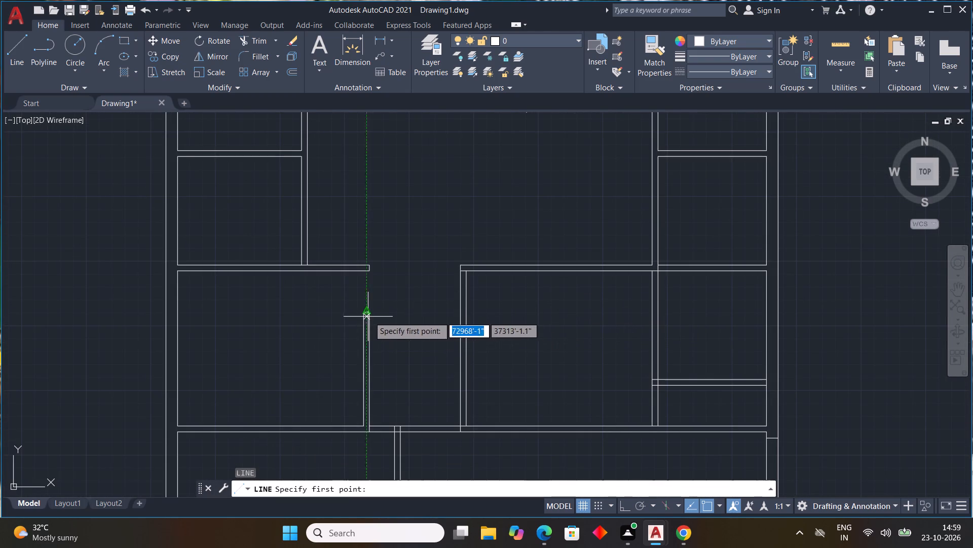
click(458, 313)
click(471, 314)
key(Escape)
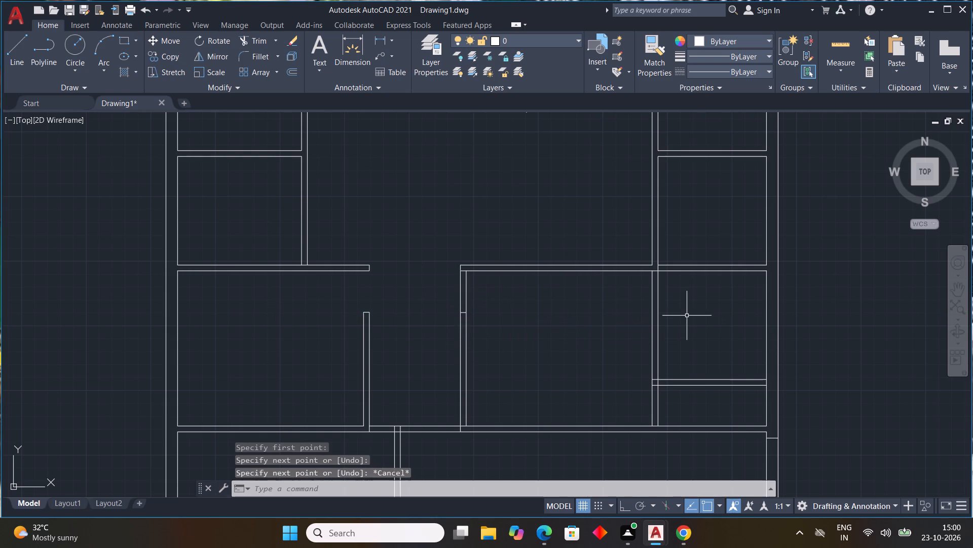
Trim the new partition's lines between the short cross line and the hall's south wall to leave an opening.
text(TR)
key(space)
drag(431, 285, 533, 288)
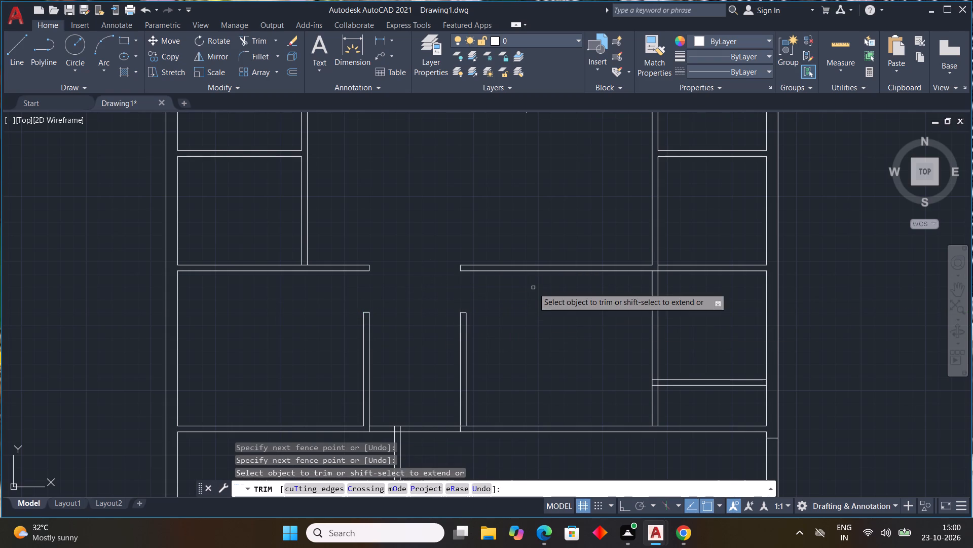
middle_click(534, 298)
Trim the eastern partition's lines south of the short east-west wall and tidy the corner where the two walls meet.
scroll(535, 300, down, 1)
scroll(638, 282, up, 3)
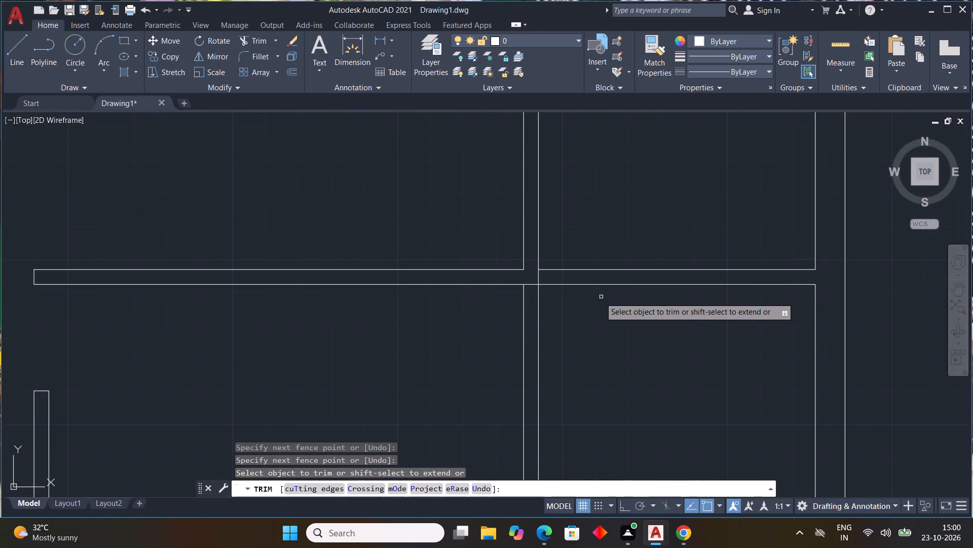
scroll(598, 297, down, 4)
scroll(588, 372, up, 3)
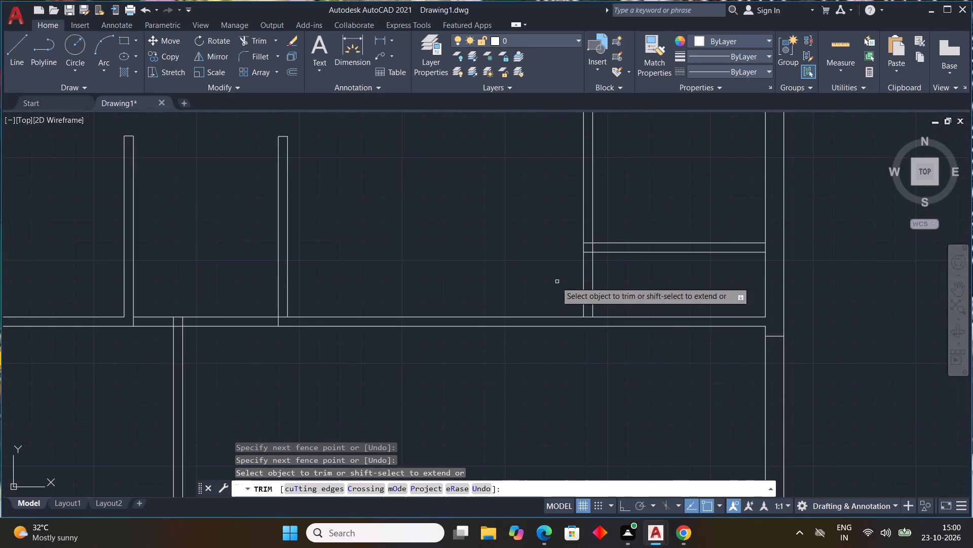
drag(566, 281, 632, 287)
scroll(593, 256, up, 2)
scroll(590, 260, down, 5)
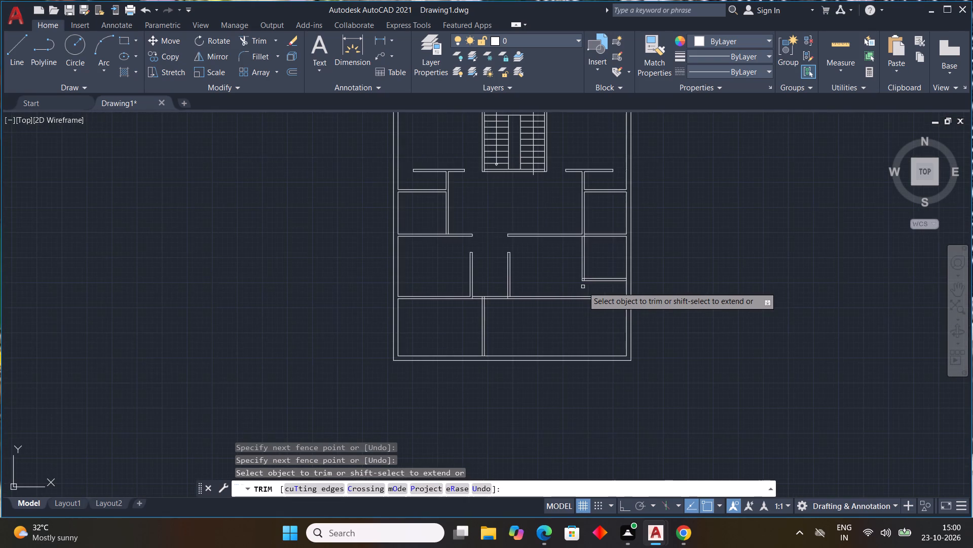
scroll(593, 277, up, 4)
drag(528, 280, 541, 289)
scroll(563, 323, down, 4)
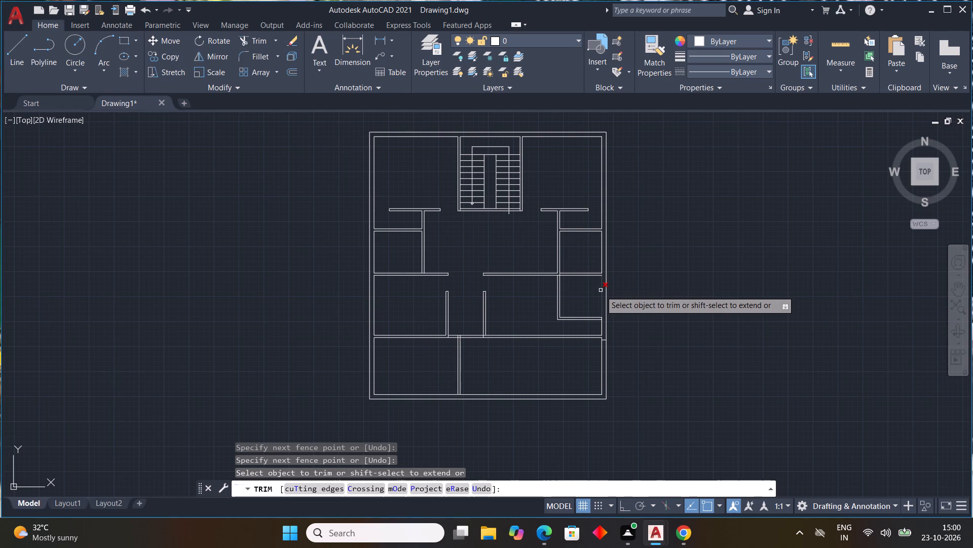
key(Escape)
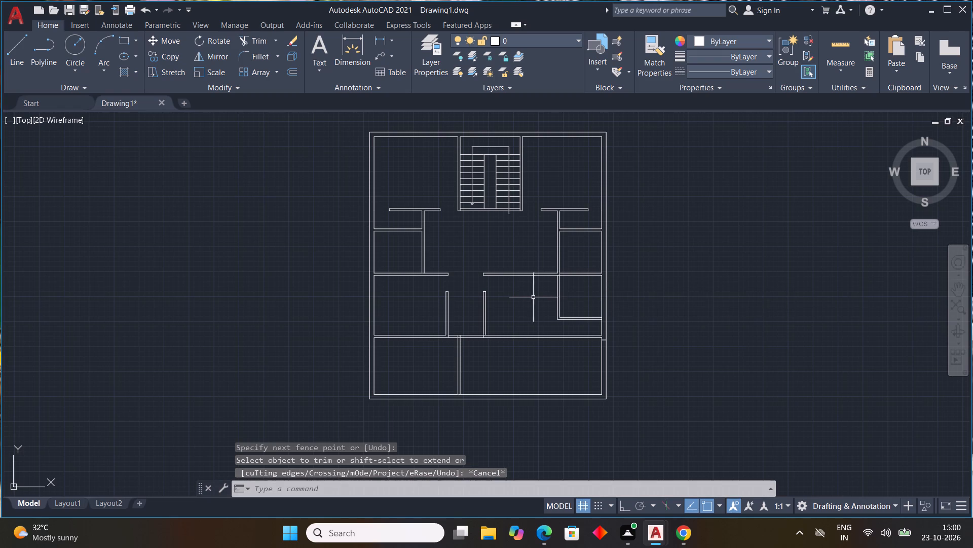
Stretch the south end of the eastern partition's east line to the south face of the short east-west wall.
scroll(581, 307, up, 3)
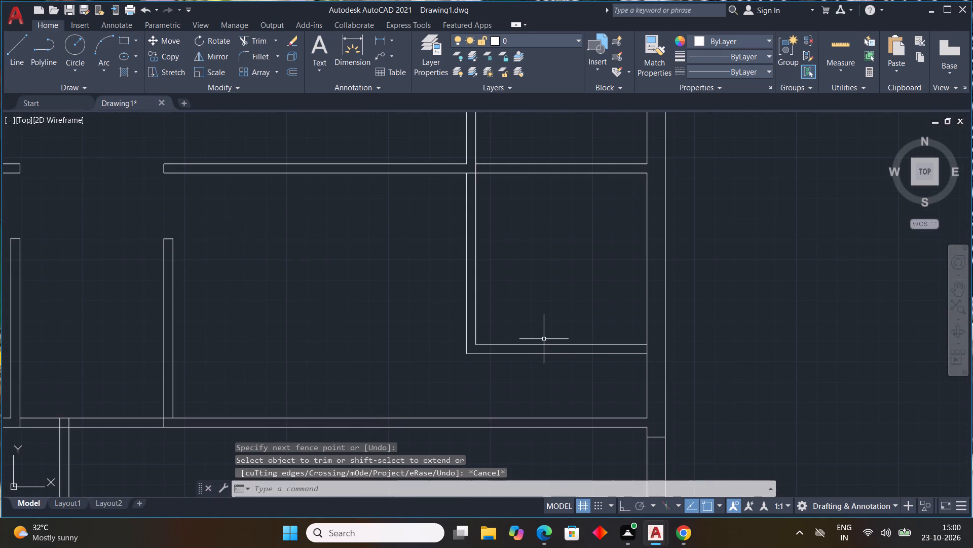
scroll(543, 339, down, 1)
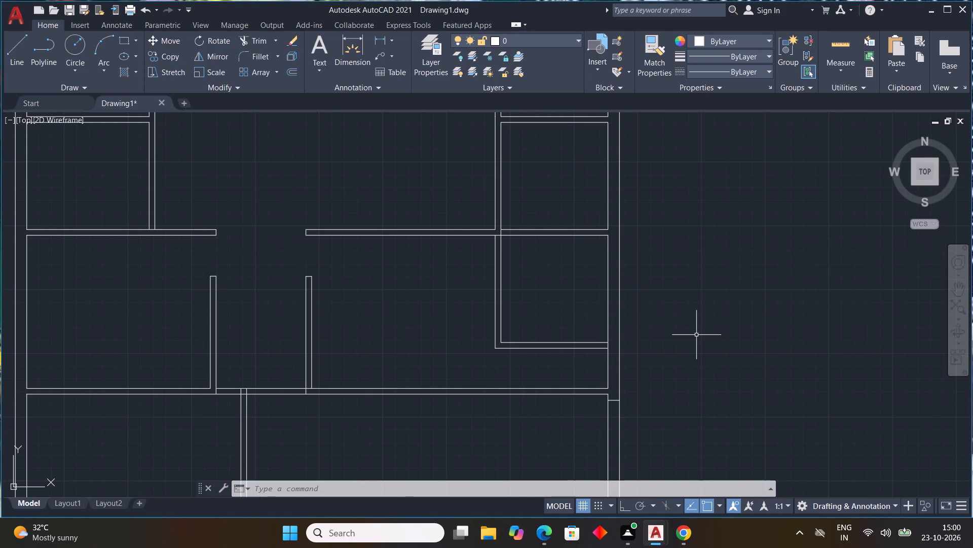
scroll(520, 319, up, 2)
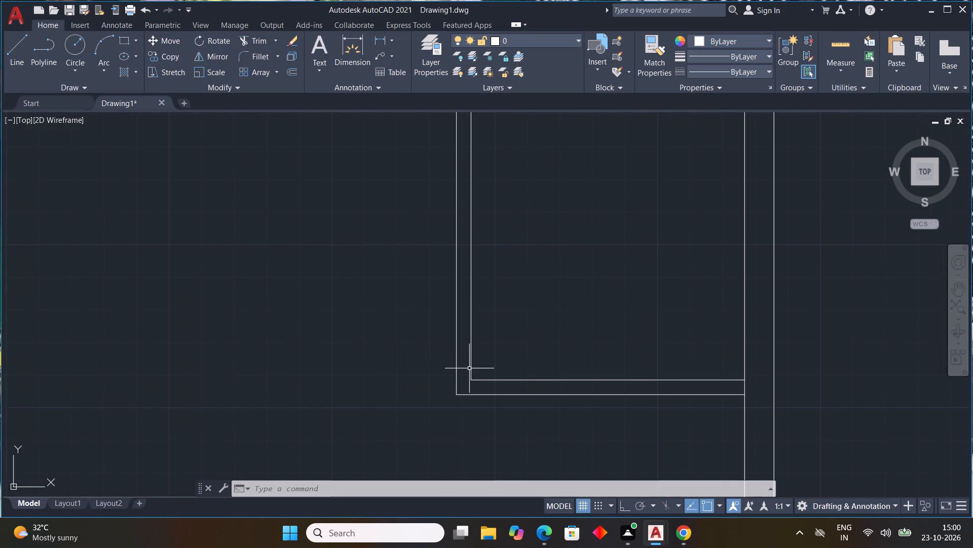
click(469, 369)
click(472, 381)
click(474, 396)
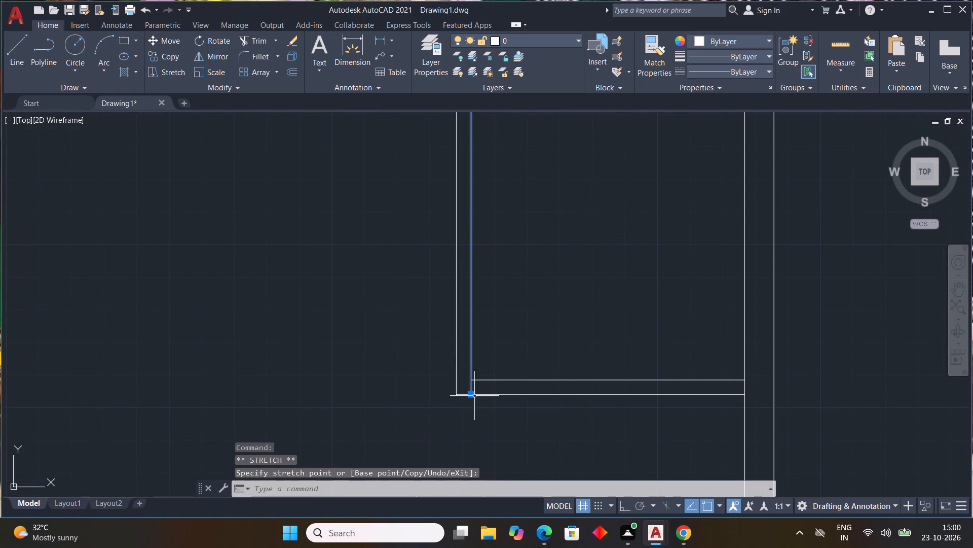
key(Escape)
Measure the south-western room's inner width along the south outer wall, from the west wall to the partition.
scroll(629, 365, down, 4)
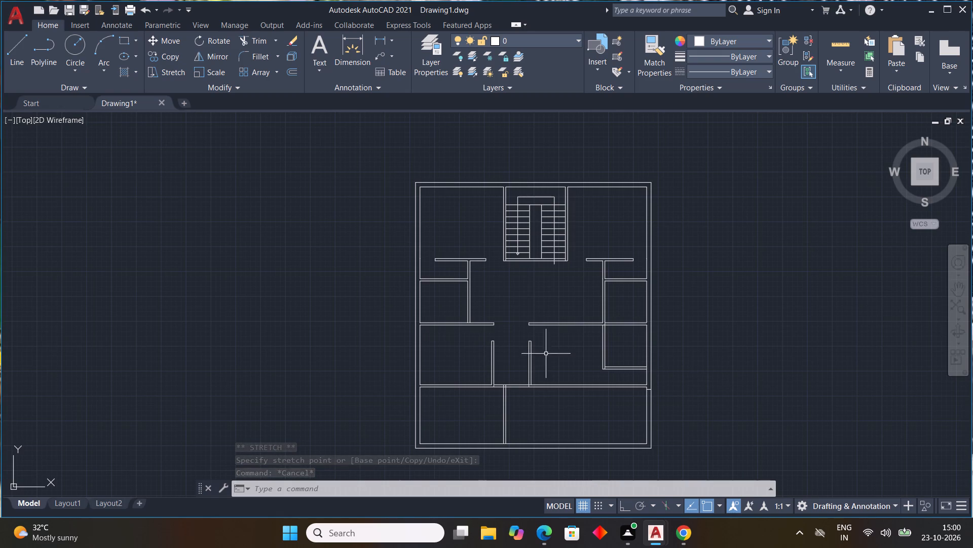
scroll(519, 325, down, 2)
scroll(514, 347, up, 4)
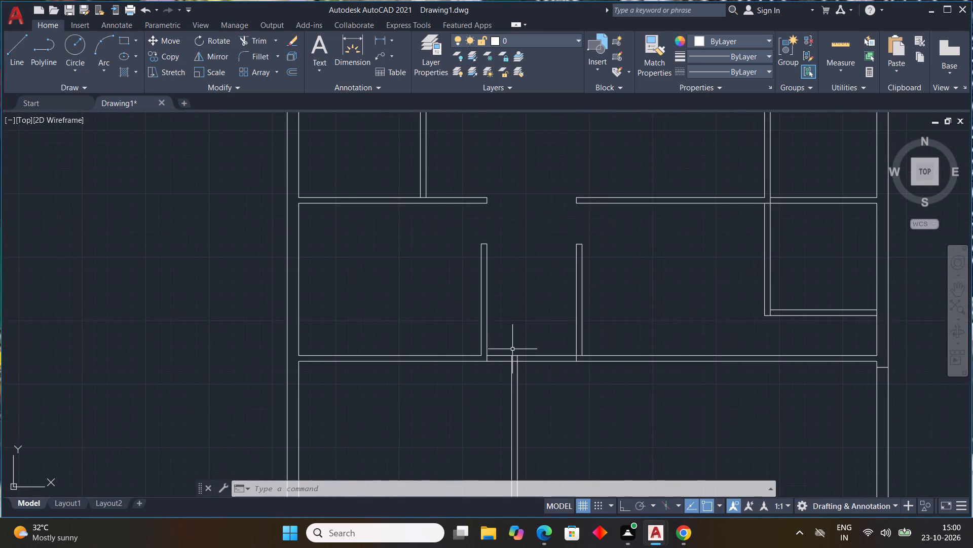
middle_drag(512, 349, 472, 252)
middle_click(472, 252)
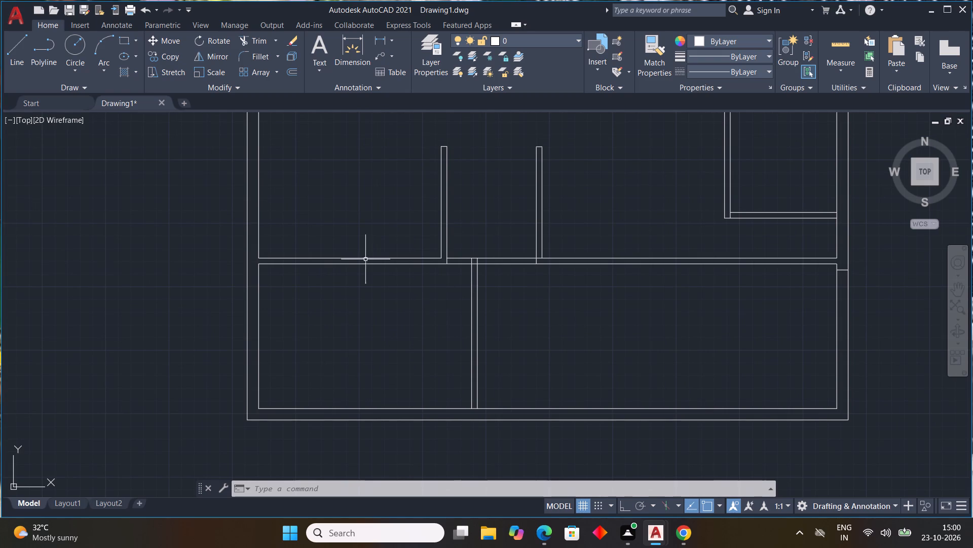
click(353, 68)
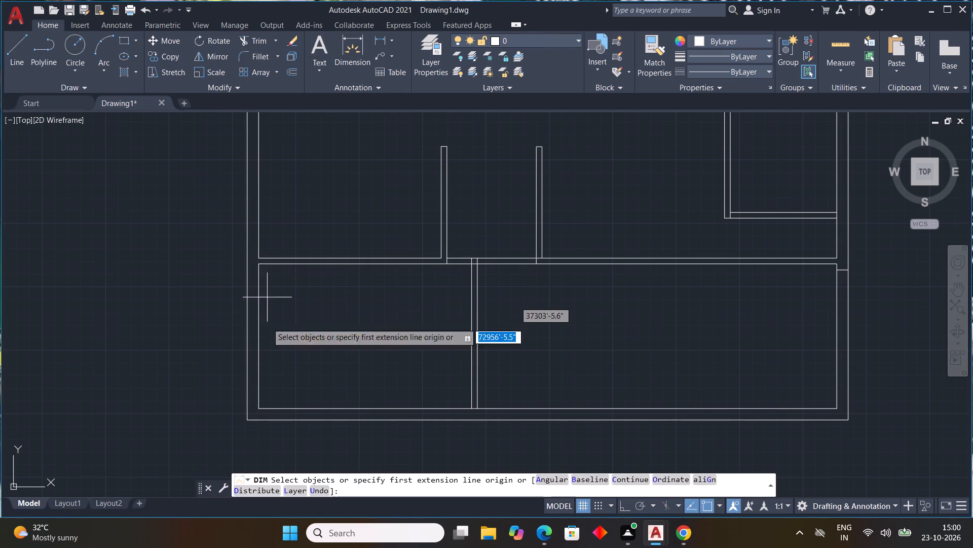
drag(258, 407, 263, 406)
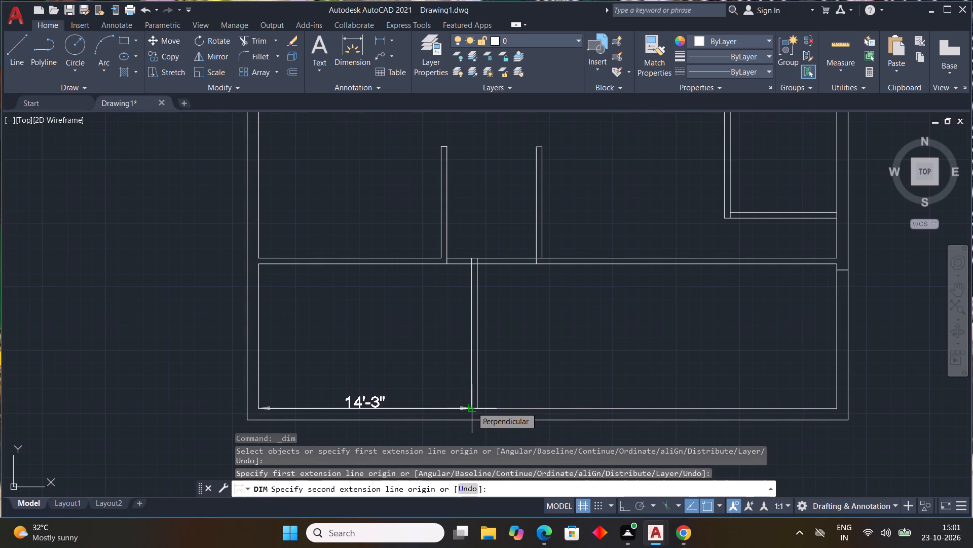
key(Escape)
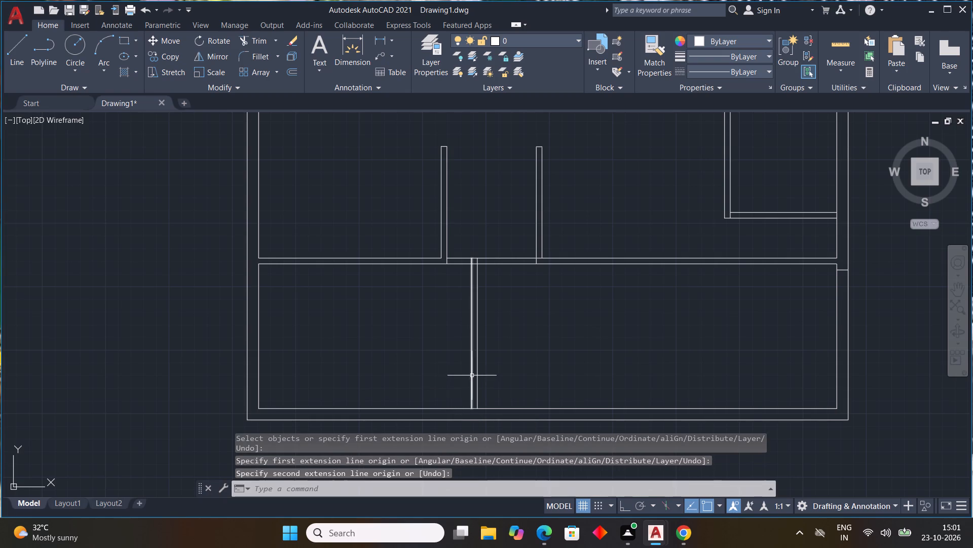
Draw an east-west line running west from the midpoint of the southernmost partition's east line, across the partition.
middle_drag(472, 375, 453, 420)
middle_click(453, 420)
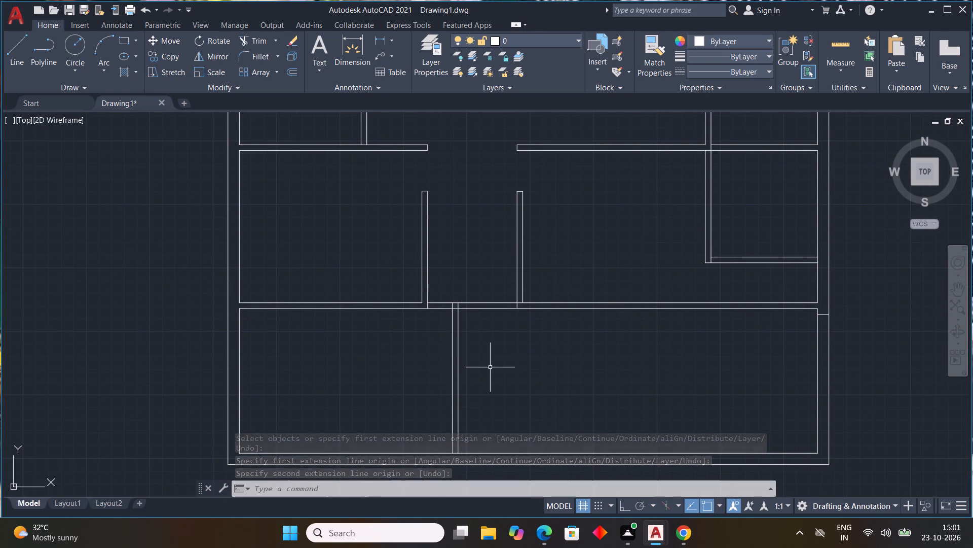
text(L)
key(space)
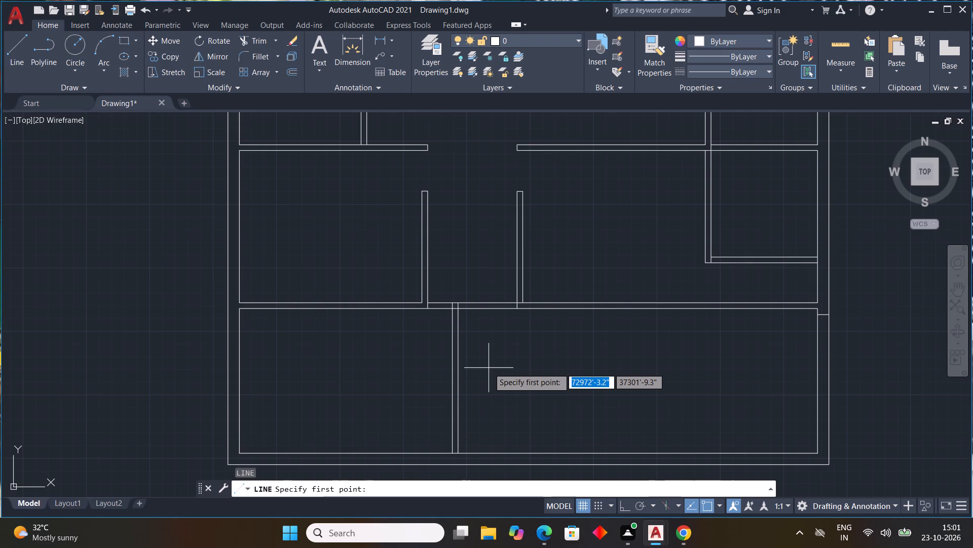
scroll(435, 371, up, 1)
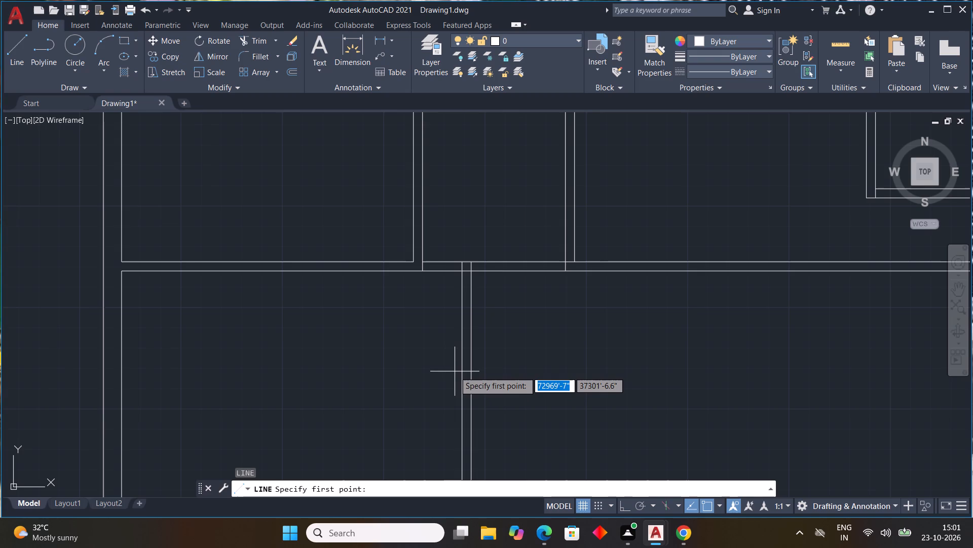
scroll(455, 371, down, 3)
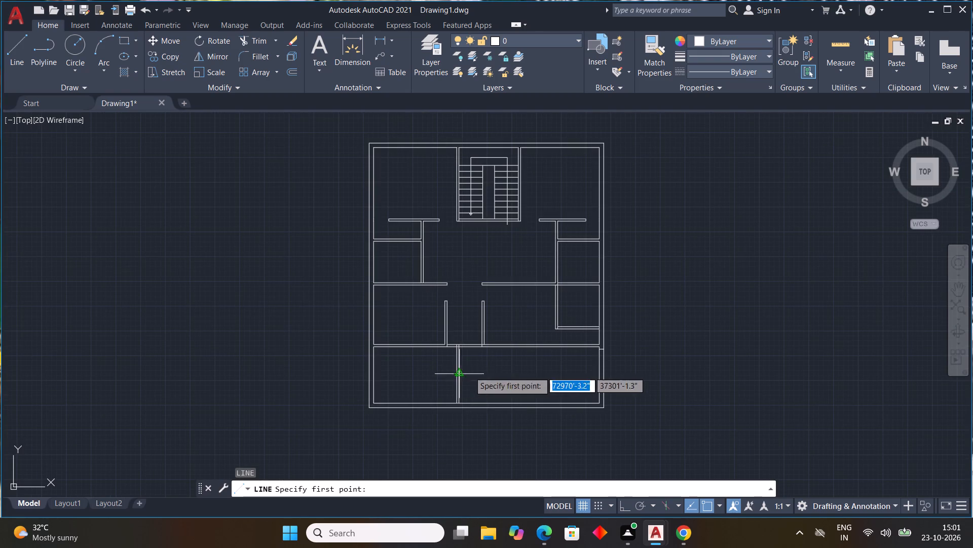
scroll(468, 374, up, 2)
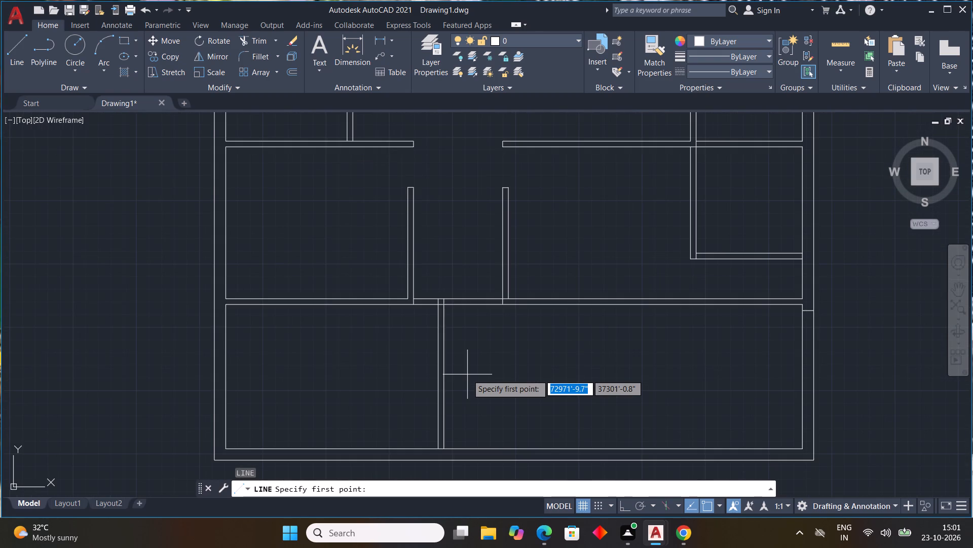
scroll(438, 368, up, 2)
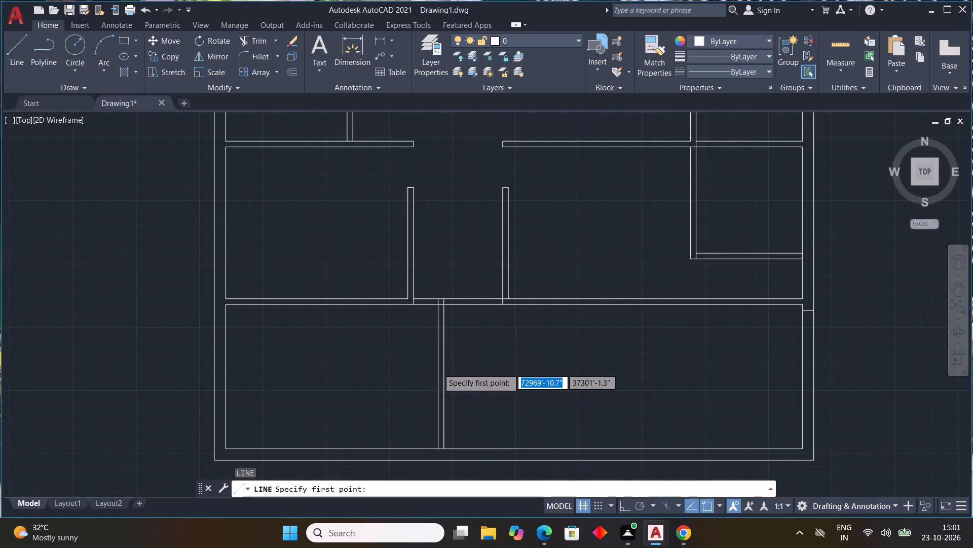
scroll(438, 368, up, 1)
click(451, 387)
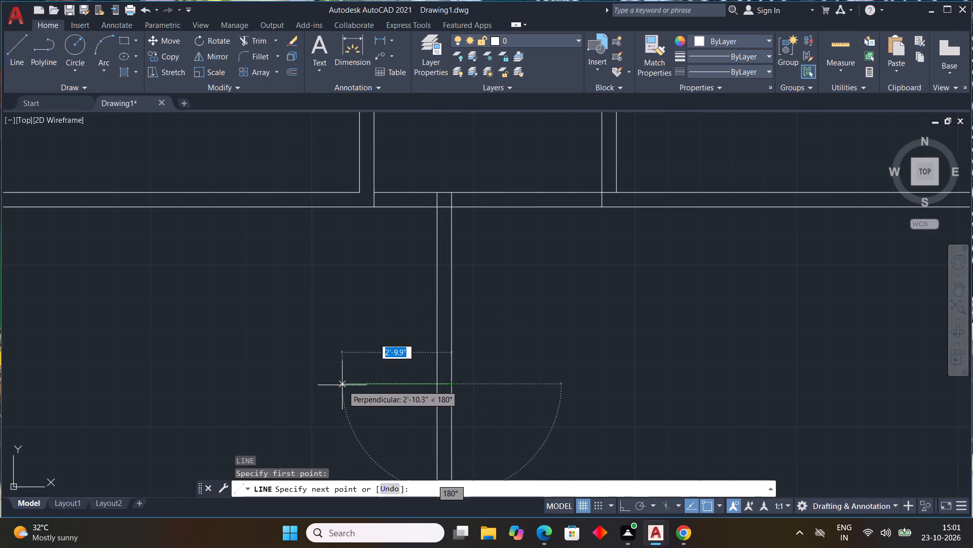
click(356, 384)
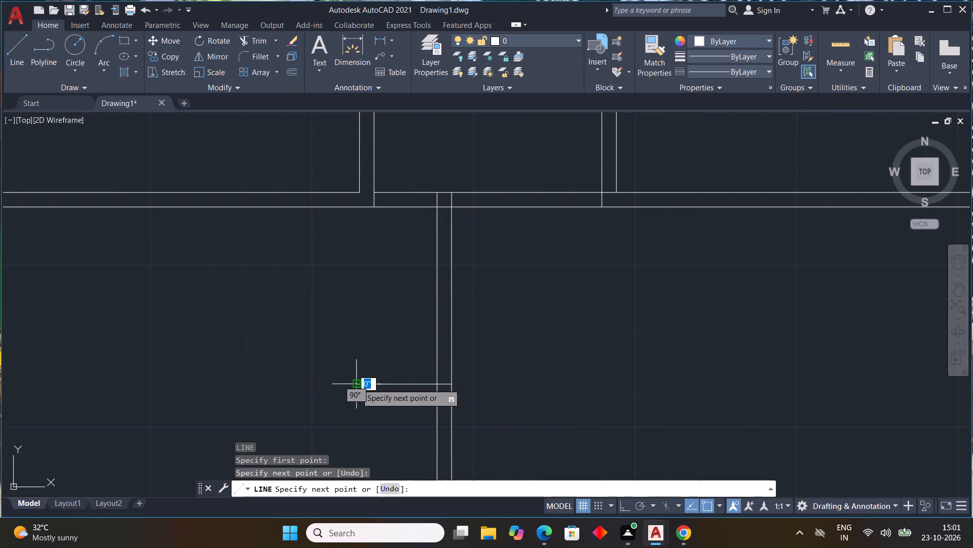
key(Escape)
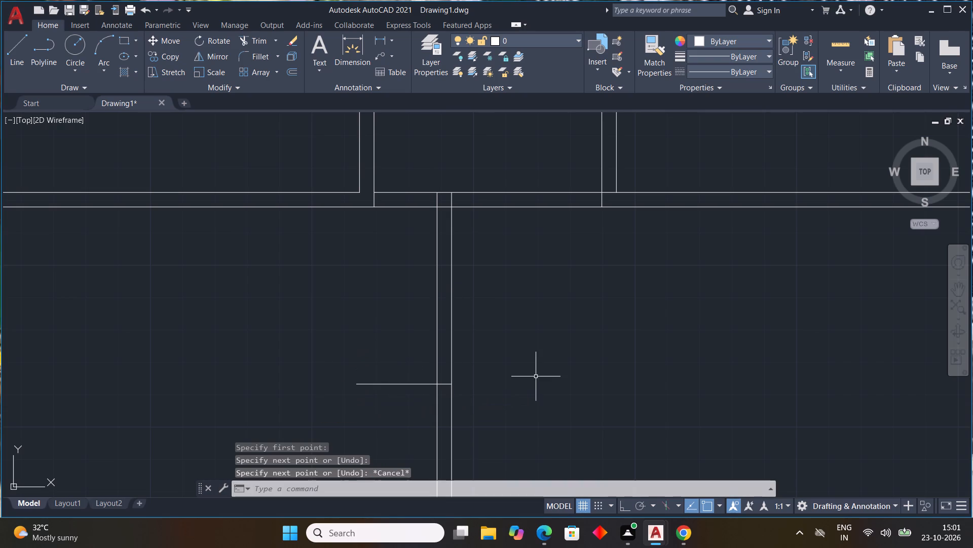
Continue the line east of the partition and close it into a 4.5" thick wall outline about 5'-11.5" long, using Ortho.
key(space)
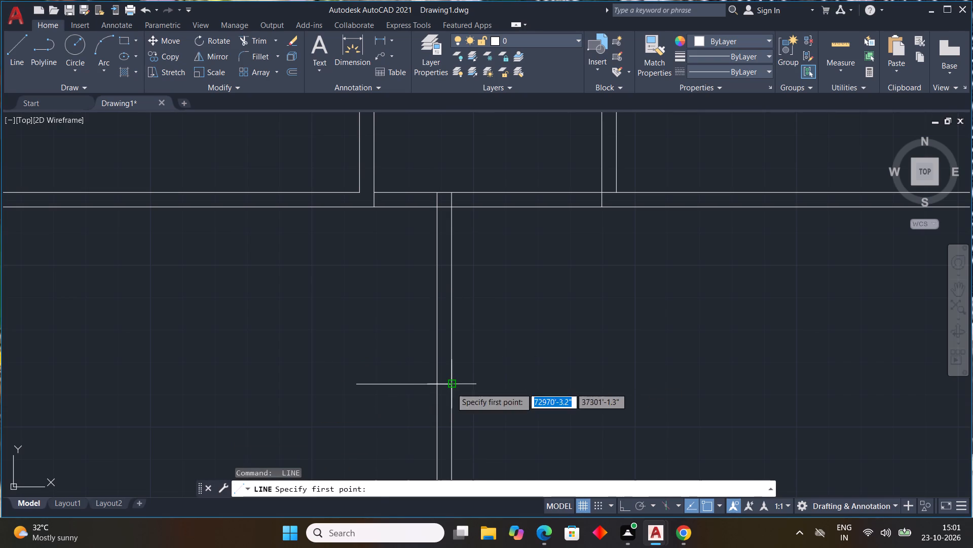
click(451, 388)
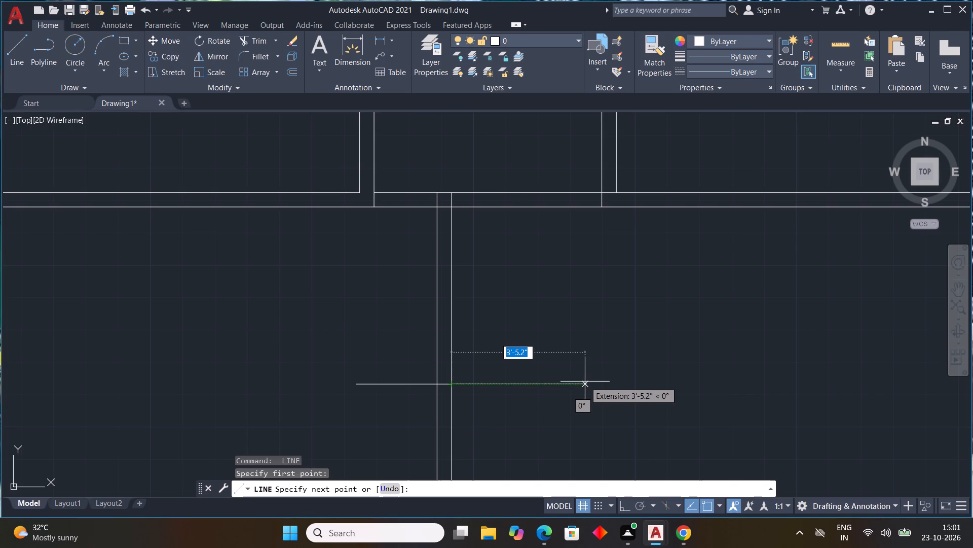
click(587, 381)
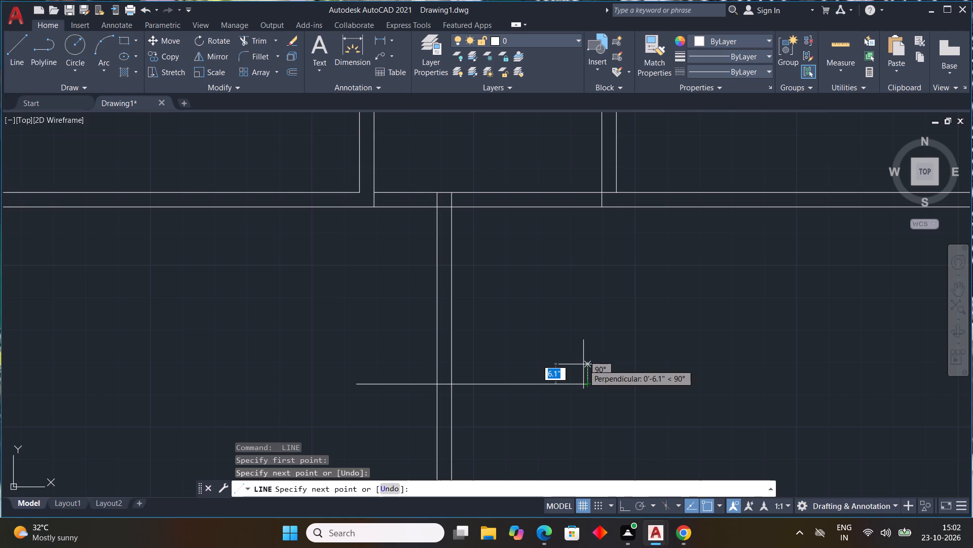
key(4)
text(.5")
key(Return)
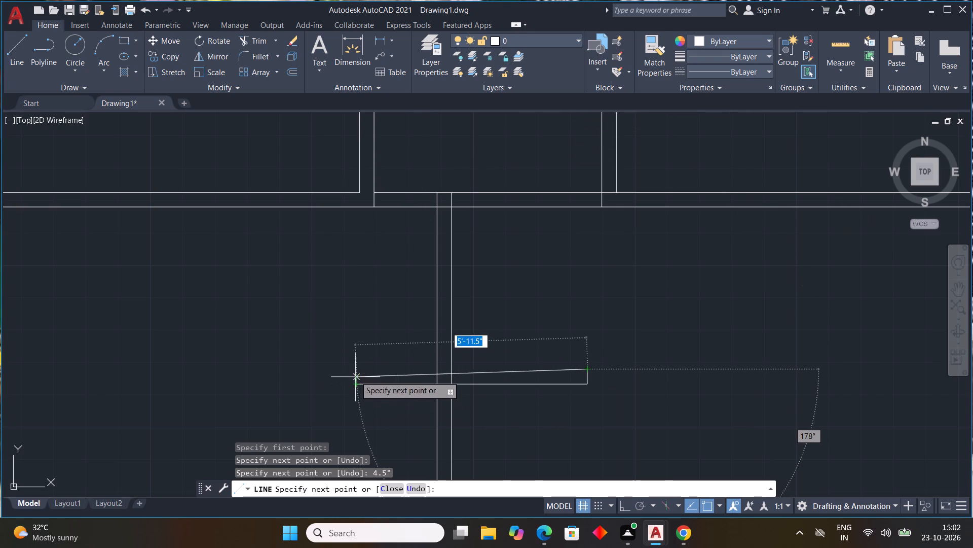
key(F8)
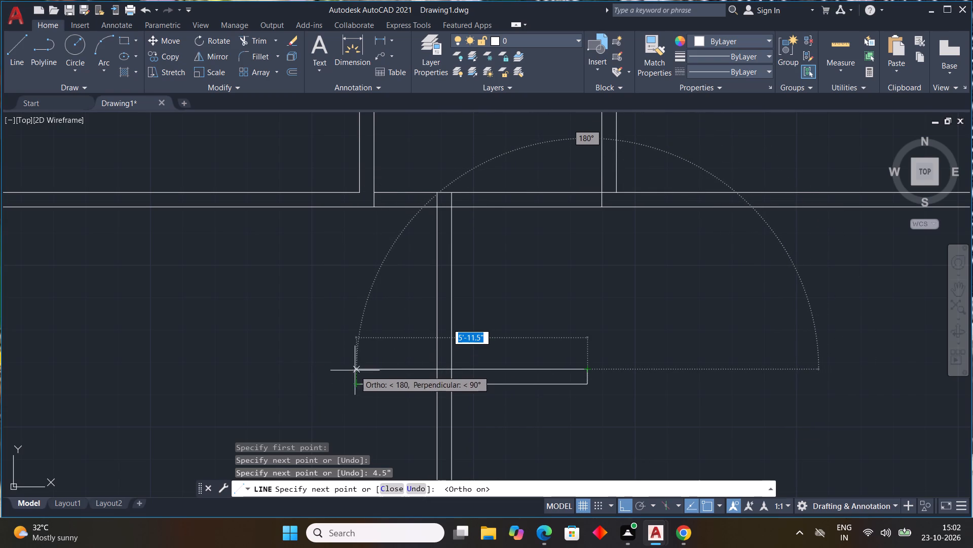
click(354, 368)
click(353, 380)
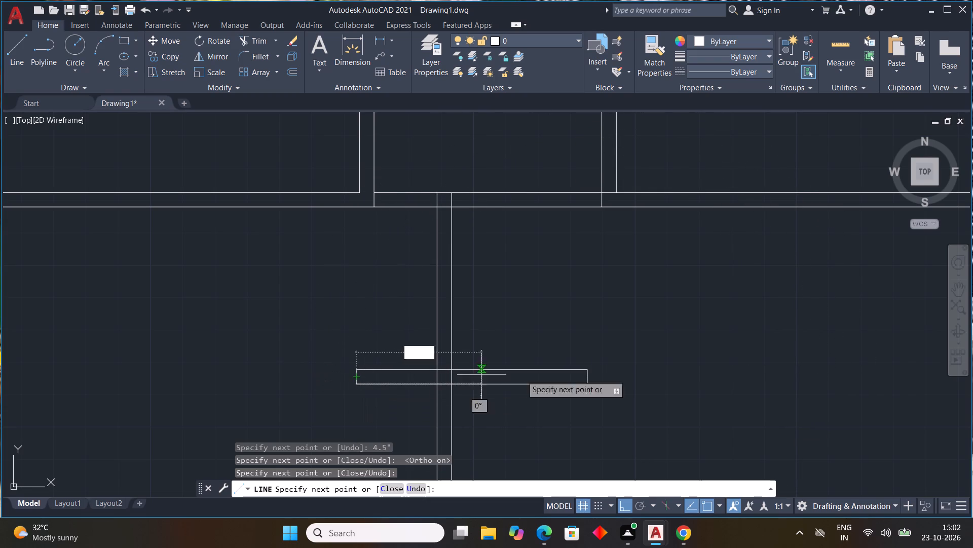
key(Escape)
Draw a 4.5" wide box about 6" high on the north side of the new cross wall, at its west end.
middle_drag(599, 358, 598, 359)
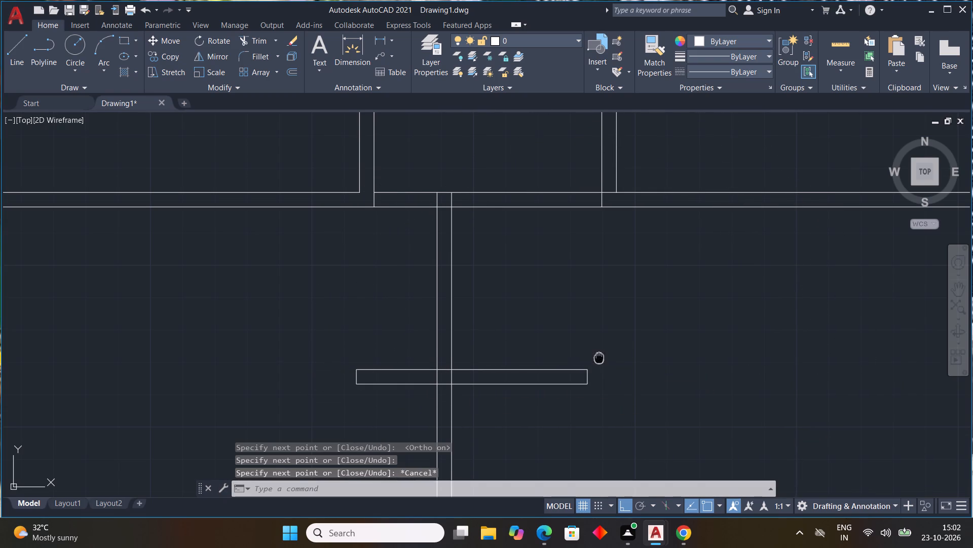
middle_drag(598, 359, 594, 386)
text(L)
key(space)
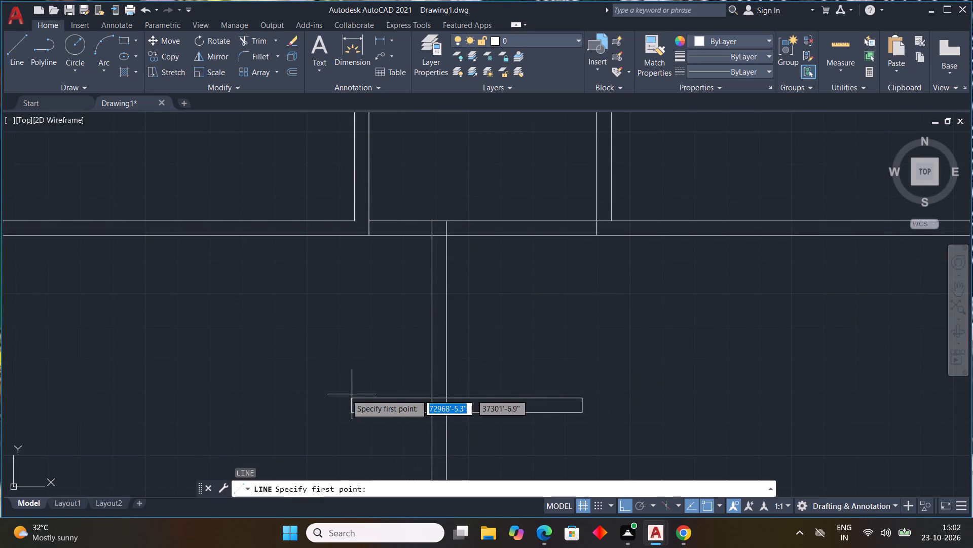
click(349, 396)
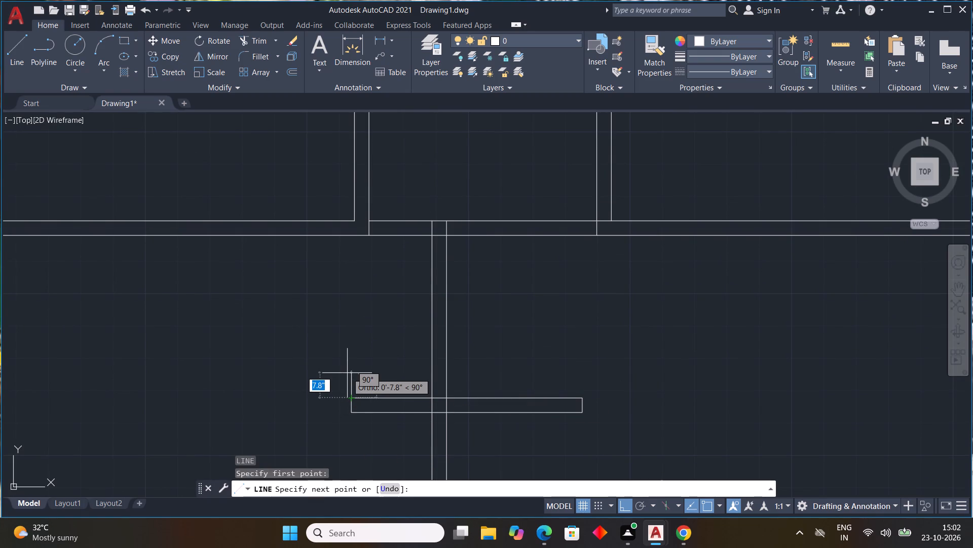
click(348, 379)
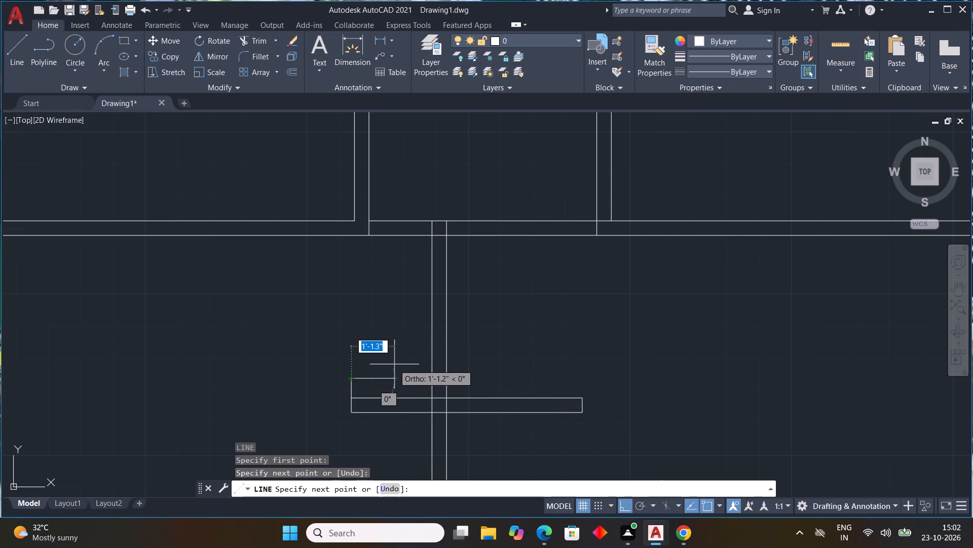
key(4)
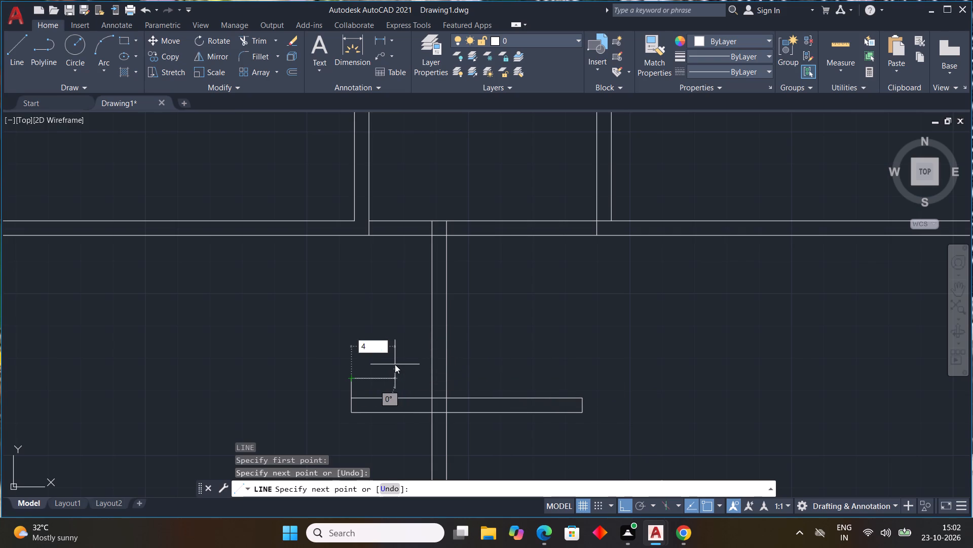
text(.5)
key(shift+quotedbl)
key(Return)
scroll(359, 398, up, 2)
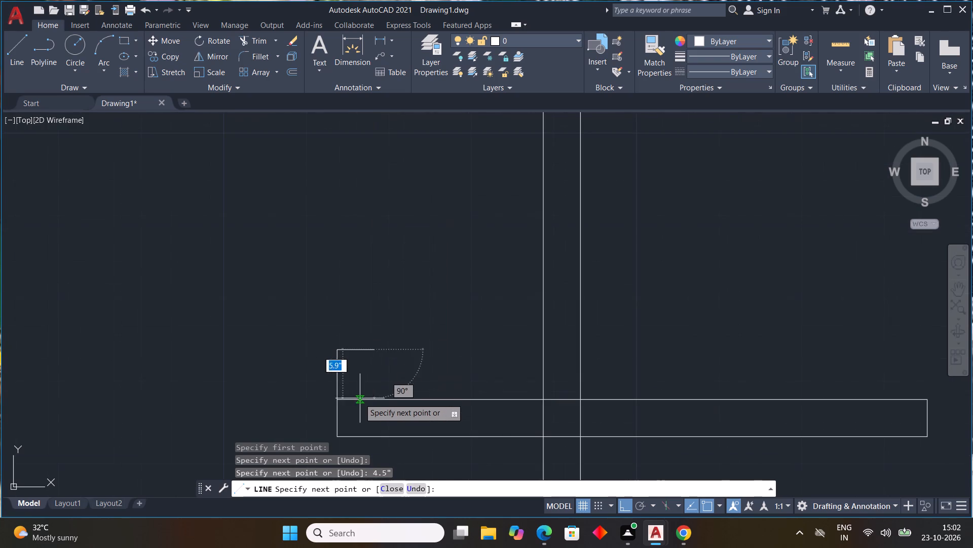
click(372, 401)
key(Escape)
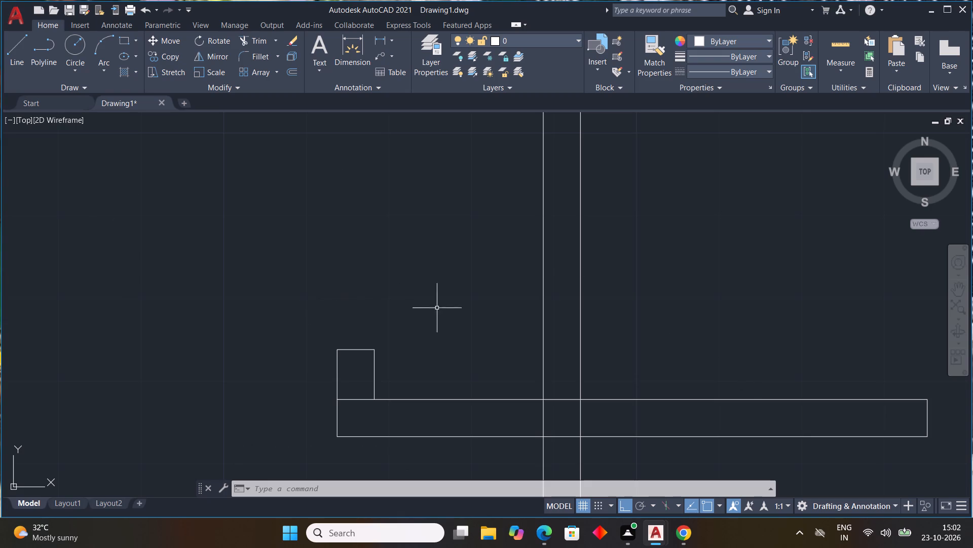
Copy the small box on the cross wall's west end to its east end, flush with the wall's outer corner.
drag(423, 328, 407, 328)
click(310, 381)
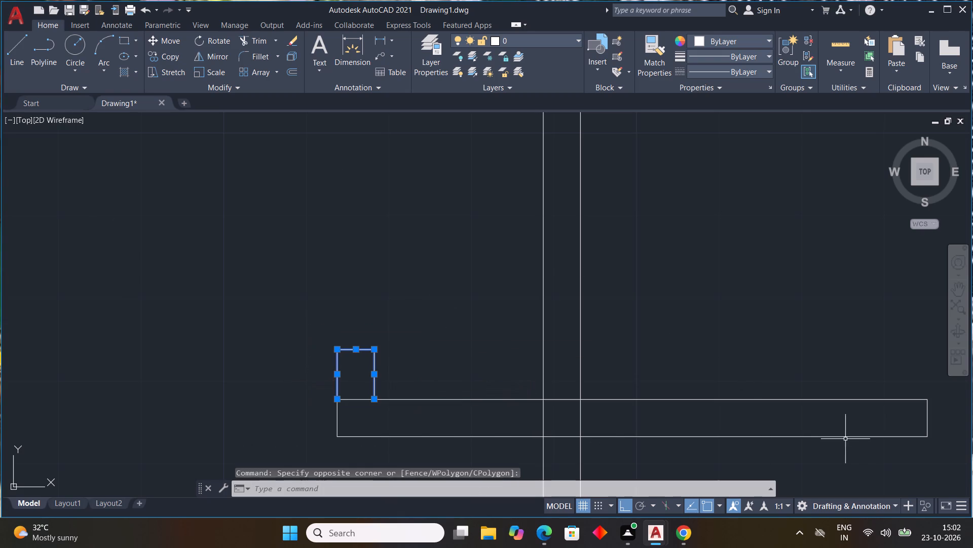
key(x)
key(BackSpace)
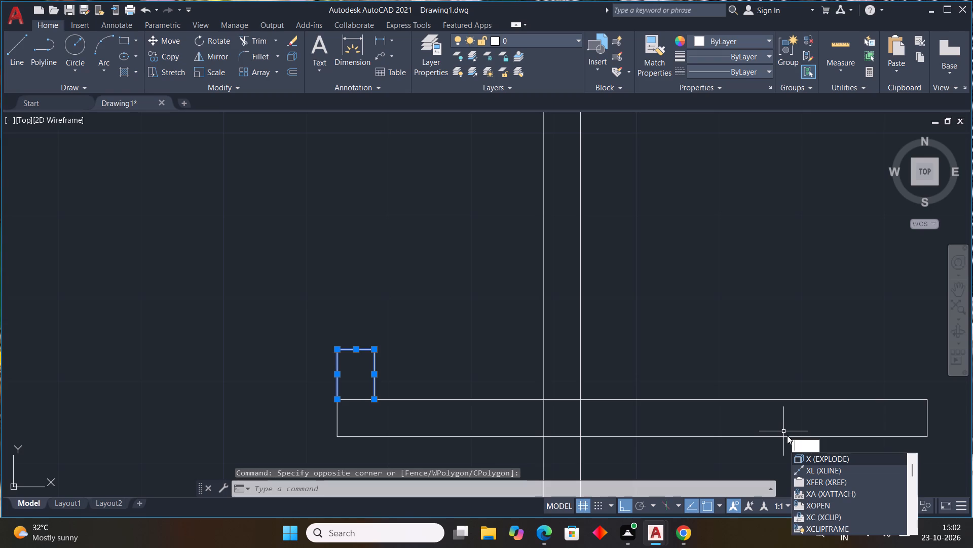
key(c)
key(o)
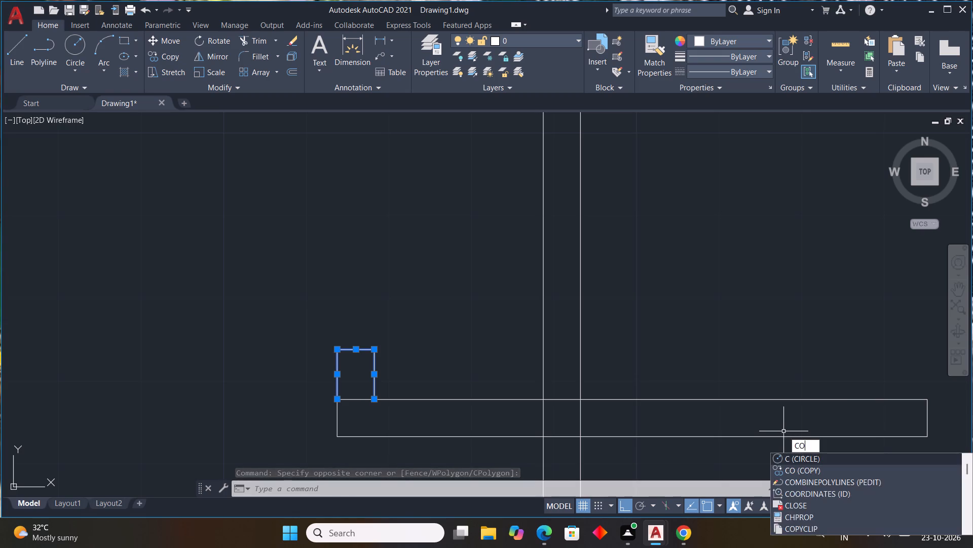
key(space)
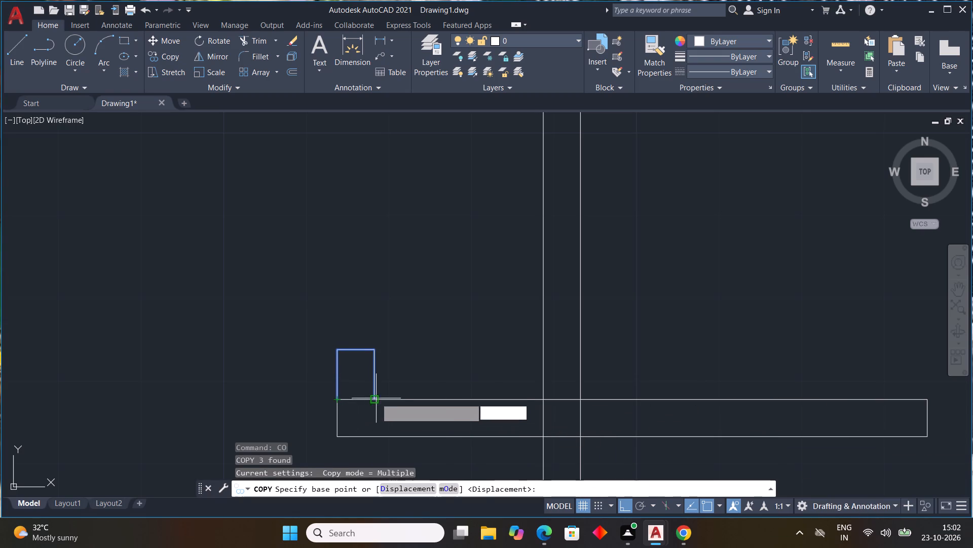
click(376, 398)
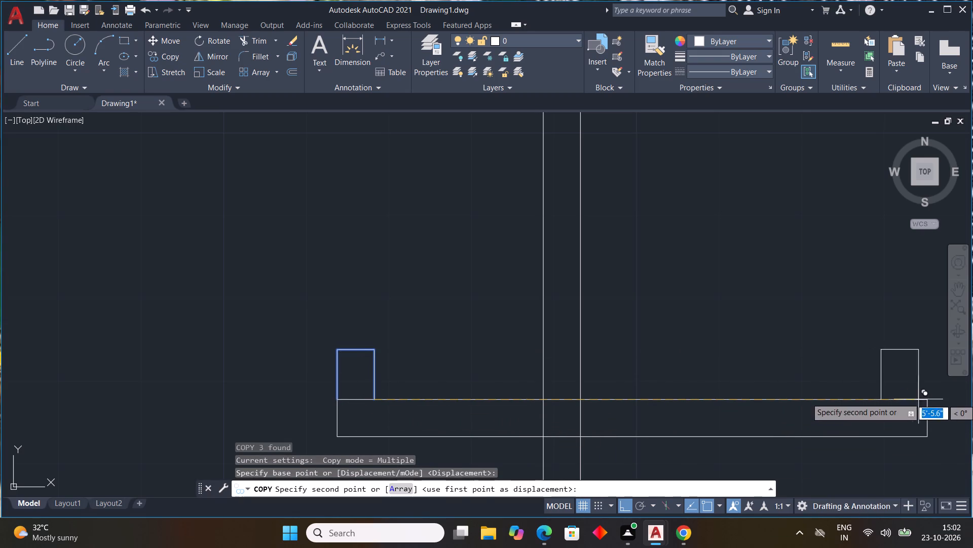
click(926, 397)
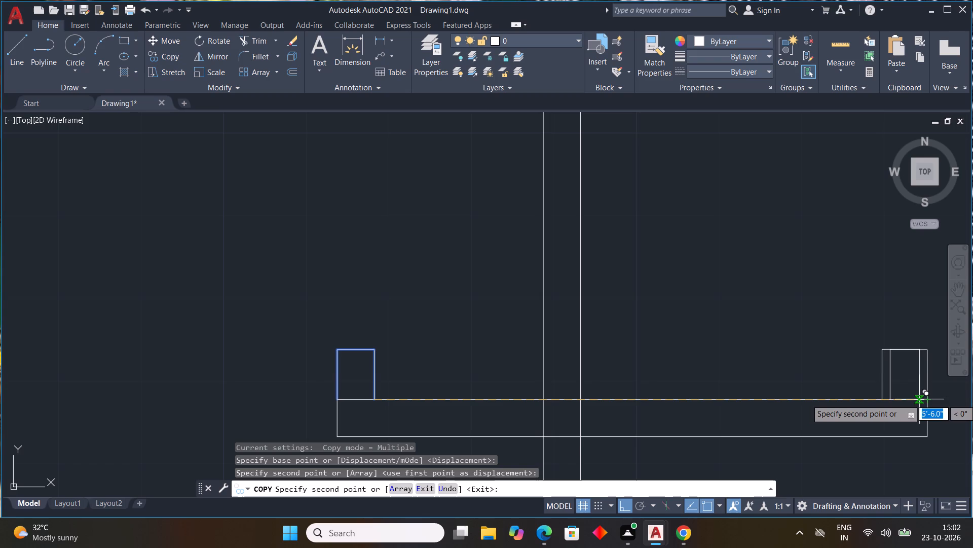
key(Escape)
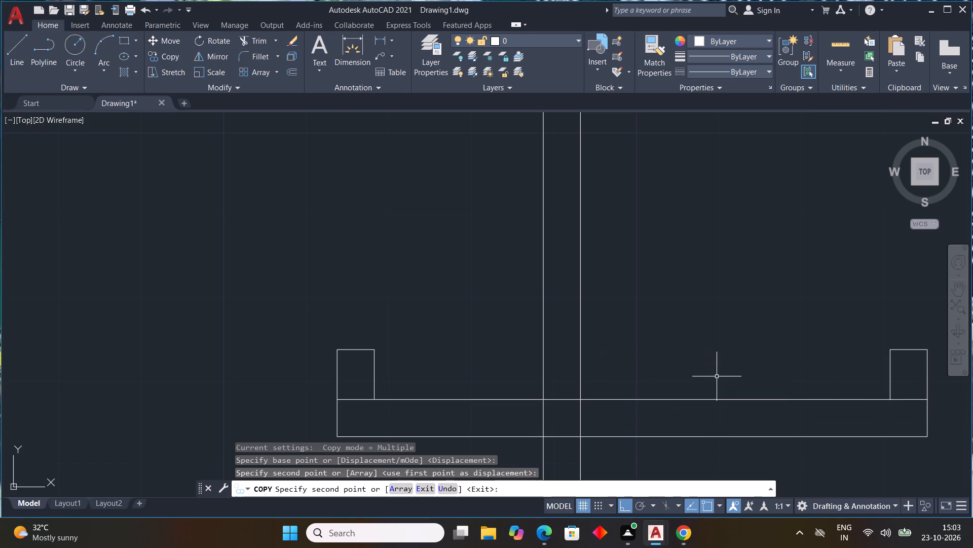
Trim the cross wall's north line beneath both end boxes so they join the wall.
key(t)
text(R)
key(space)
click(352, 398)
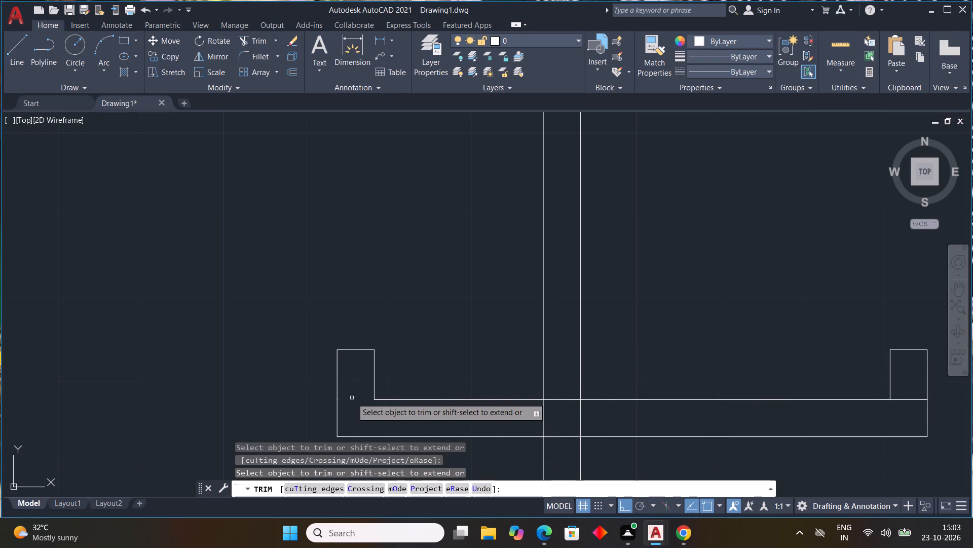
click(908, 397)
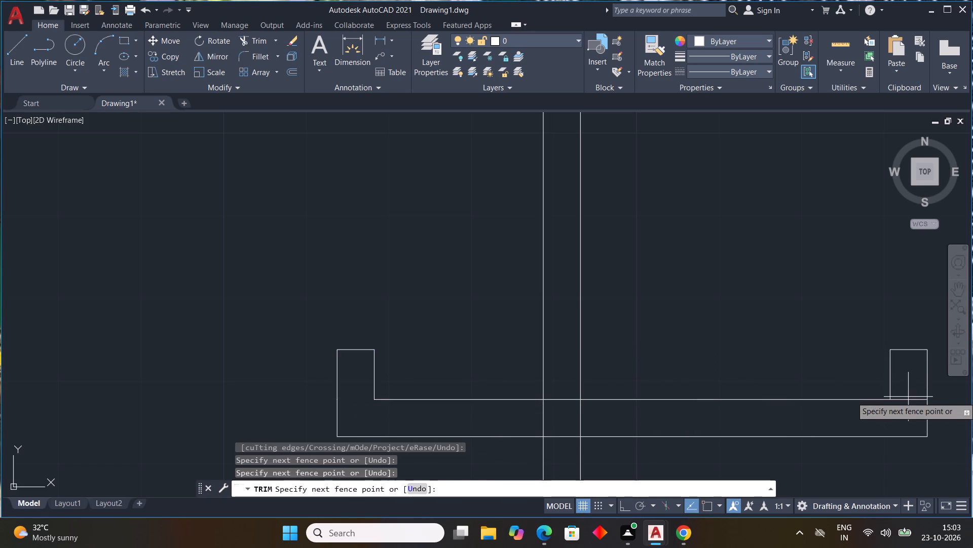
click(908, 404)
Trim away the partition north of the cross wall and the east-west wall stretch between the two north-south partitions.
scroll(658, 321, down, 2)
drag(600, 301, 676, 301)
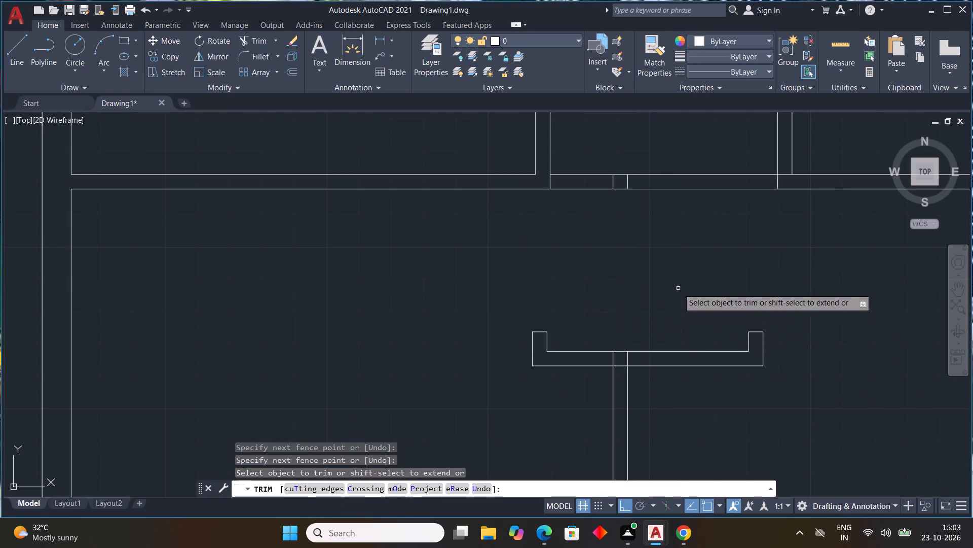
drag(619, 165, 589, 223)
drag(605, 155, 598, 189)
drag(727, 155, 694, 200)
click(626, 173)
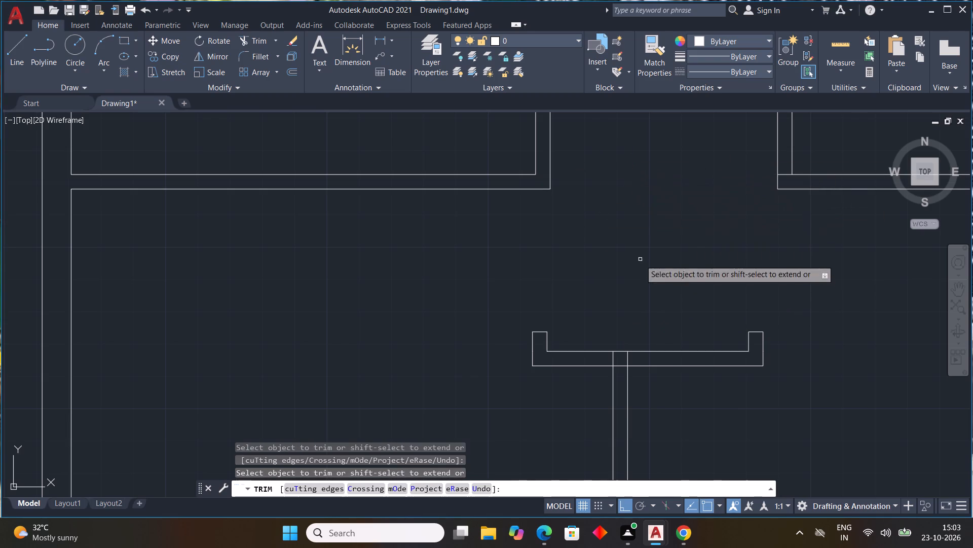
click(787, 175)
Trim the overlapping lines where the partition meets the cross wall from the south, leaving a clean T-junction.
scroll(675, 316, down, 1)
middle_drag(673, 315, 672, 314)
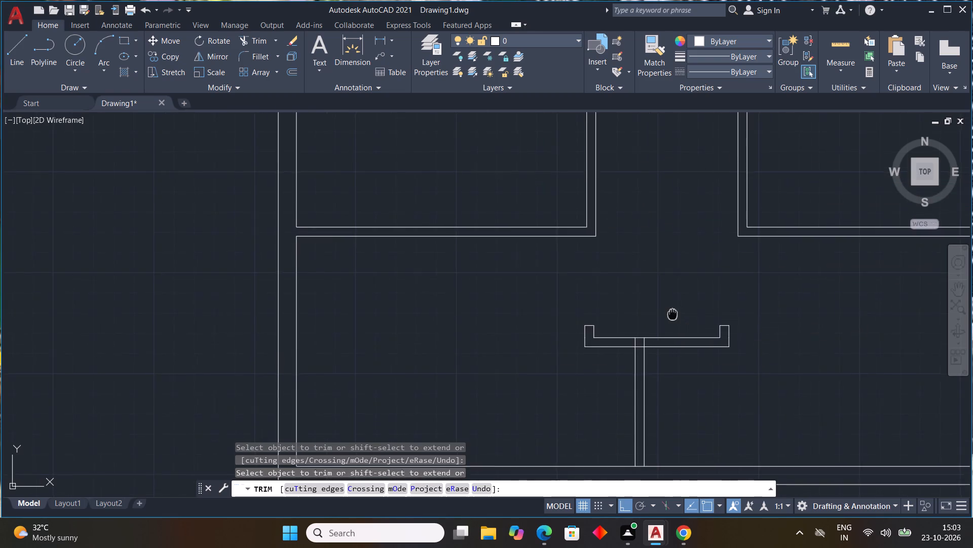
middle_drag(672, 314, 583, 244)
scroll(553, 251, up, 4)
scroll(560, 289, down, 2)
middle_drag(560, 288, 511, 206)
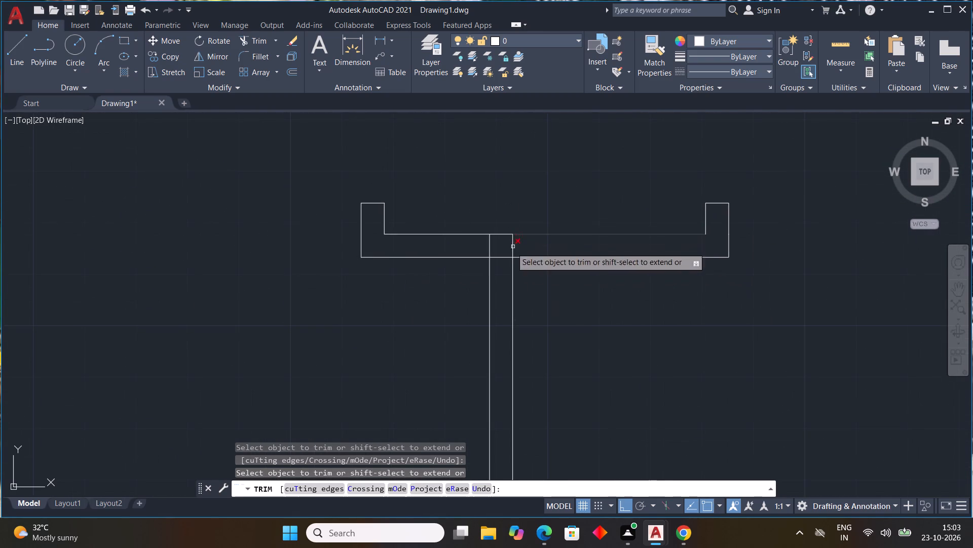
drag(467, 247, 562, 248)
drag(512, 250, 507, 273)
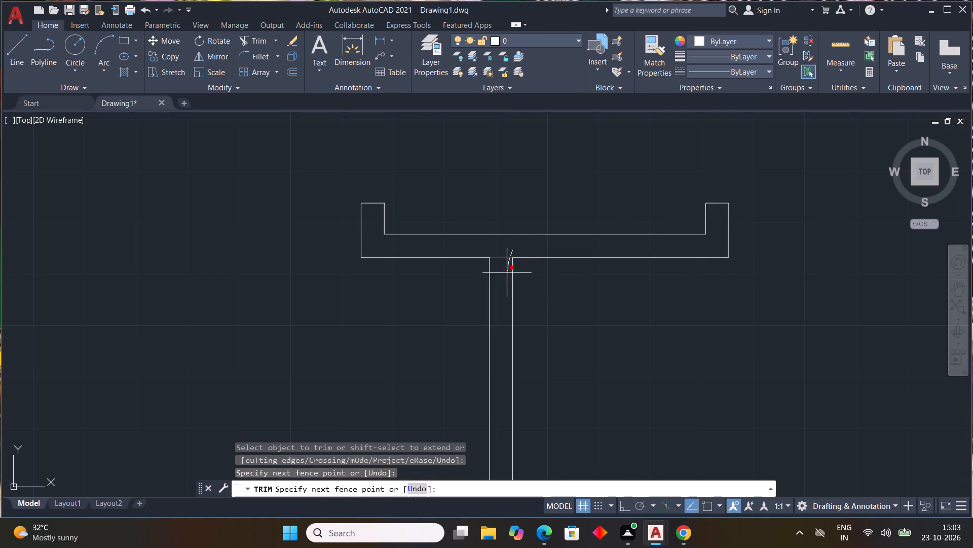
drag(507, 273, 507, 278)
scroll(617, 285, down, 3)
scroll(708, 311, down, 1)
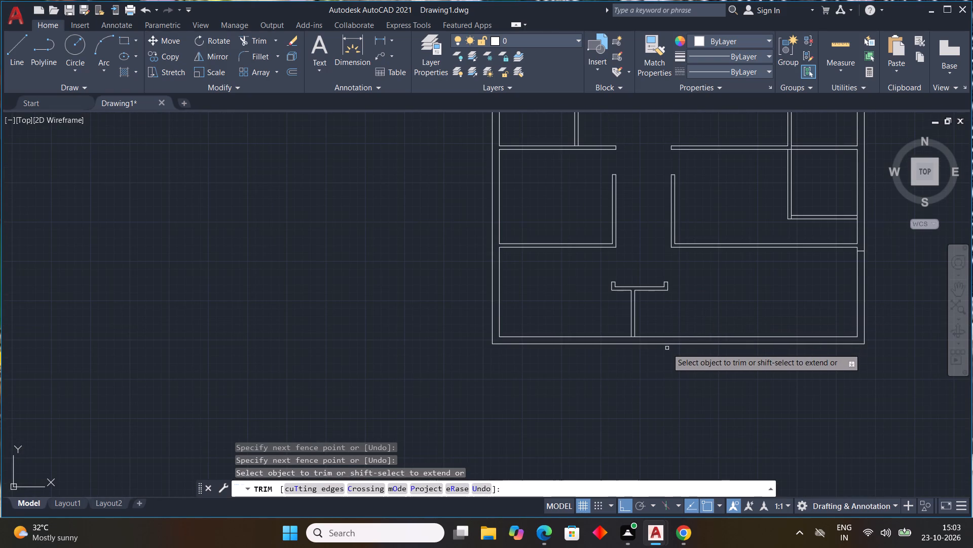
key(Escape)
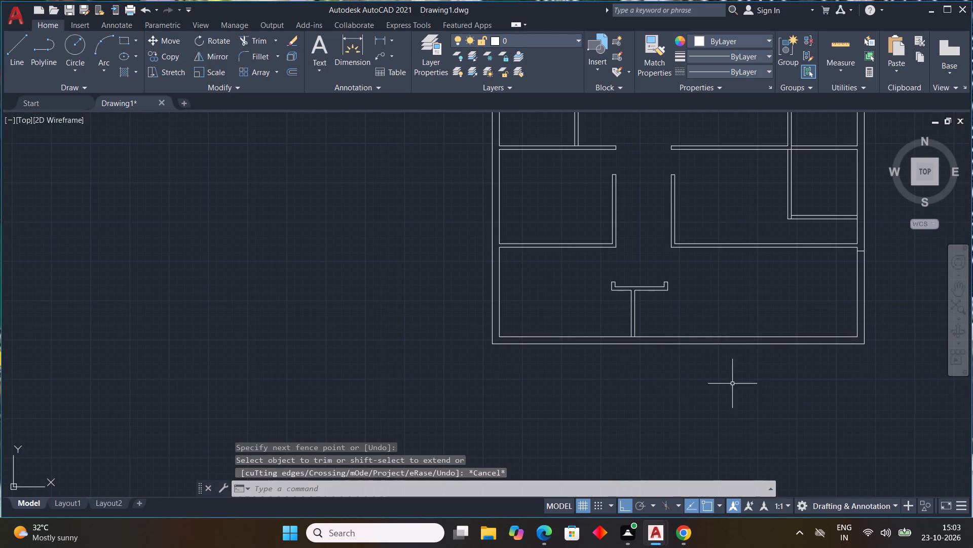
Draw a line across the 9" south outer wall, a short distance east of the partition.
key(l)
key(space)
scroll(634, 335, up, 1)
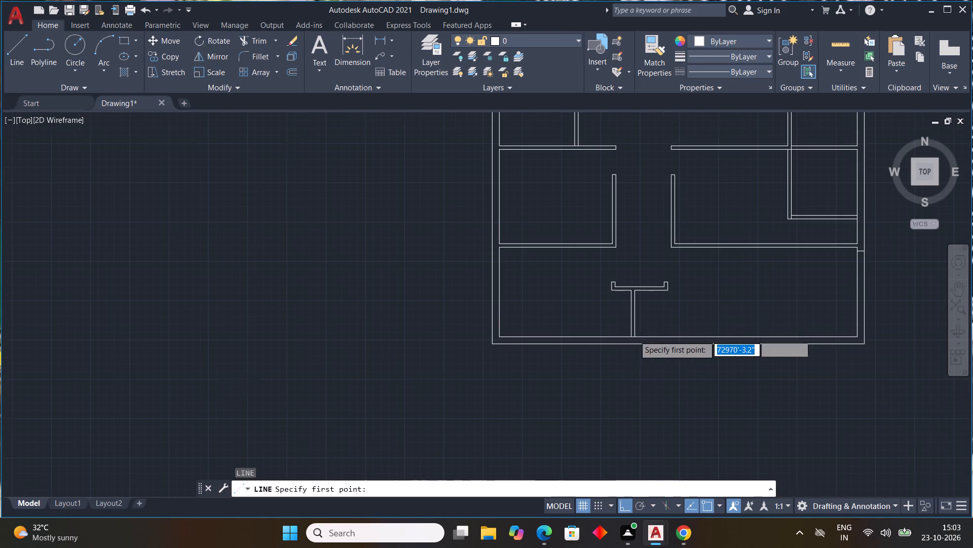
scroll(634, 335, up, 1)
middle_drag(670, 337, 583, 262)
middle_click(583, 262)
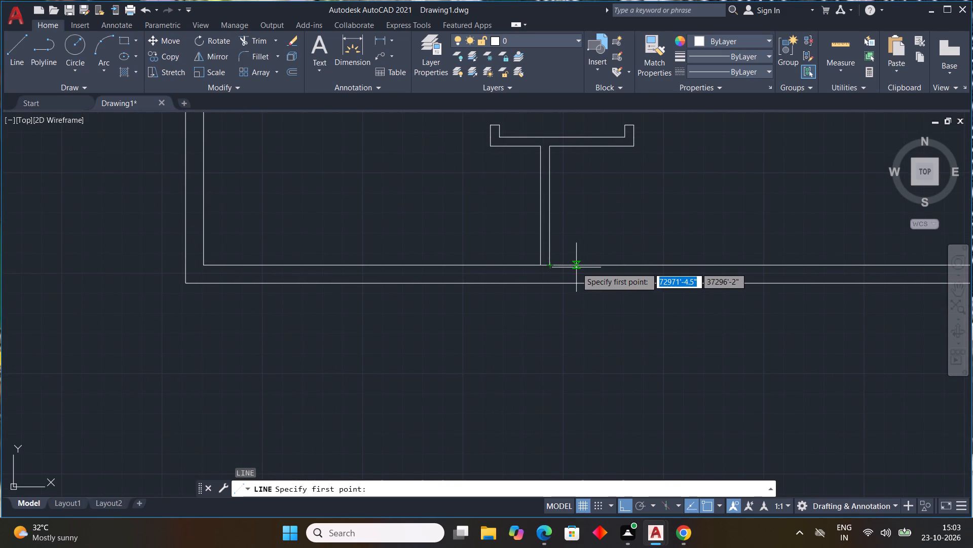
drag(576, 267, 579, 284)
click(576, 286)
key(Escape)
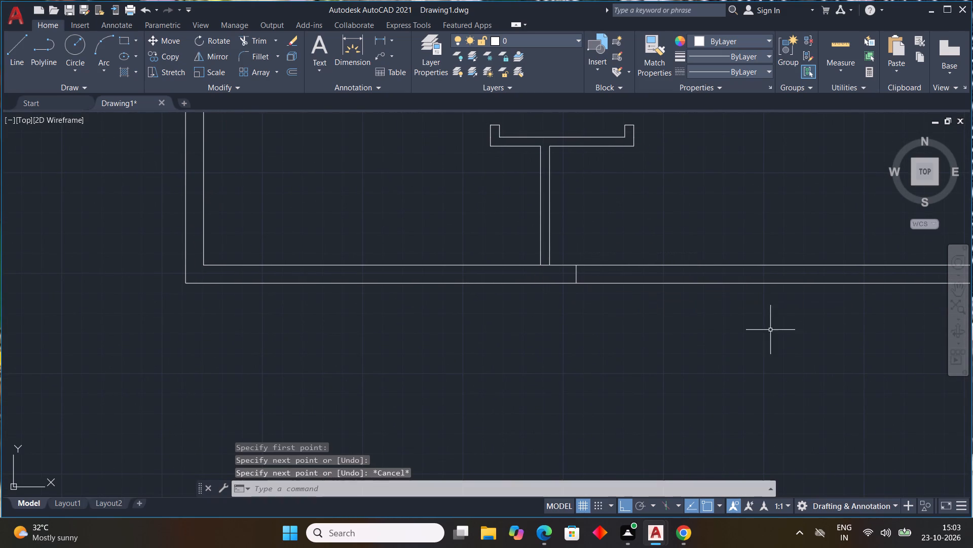
Trim away the south outer wall east of the new end line and the east outer wall south of its short cross line.
middle_drag(774, 334, 597, 325)
scroll(667, 332, down, 1)
scroll(615, 329, down, 2)
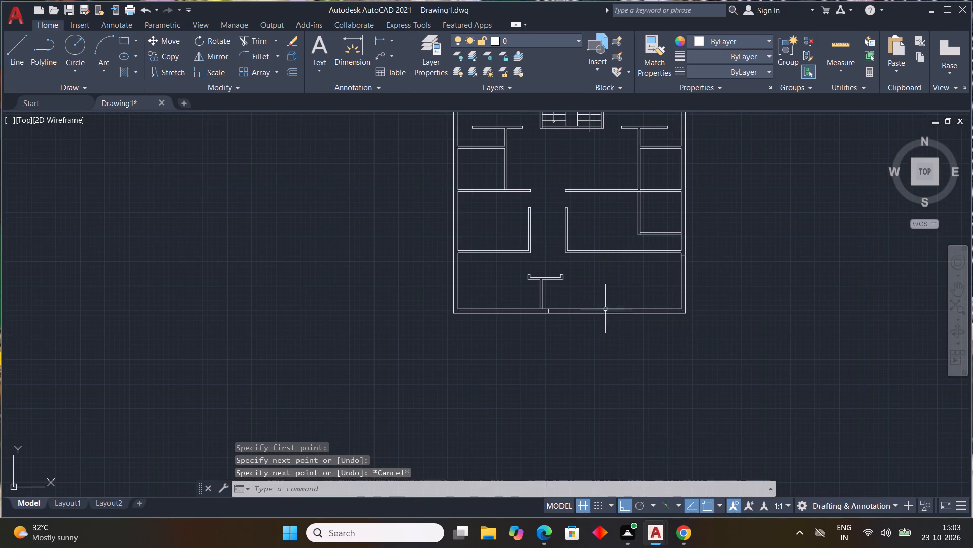
drag(616, 289, 615, 330)
click(615, 330)
click(843, 321)
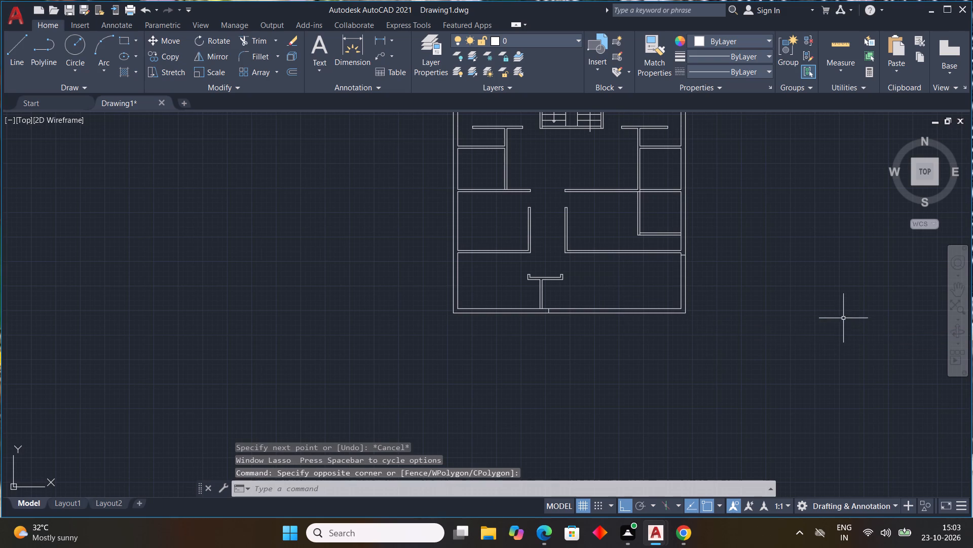
text(TR)
key(space)
drag(635, 283, 622, 350)
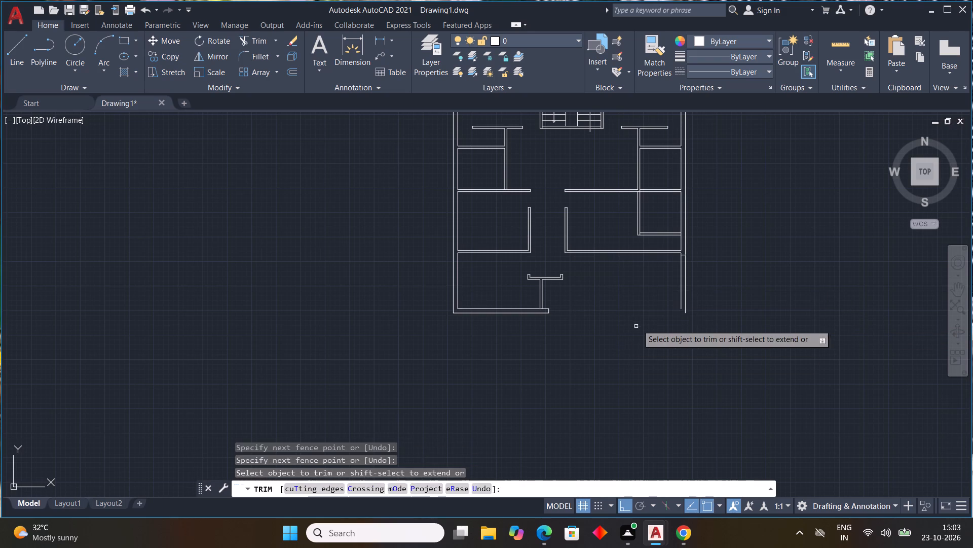
drag(657, 301, 713, 298)
key(Escape)
key(Escape)
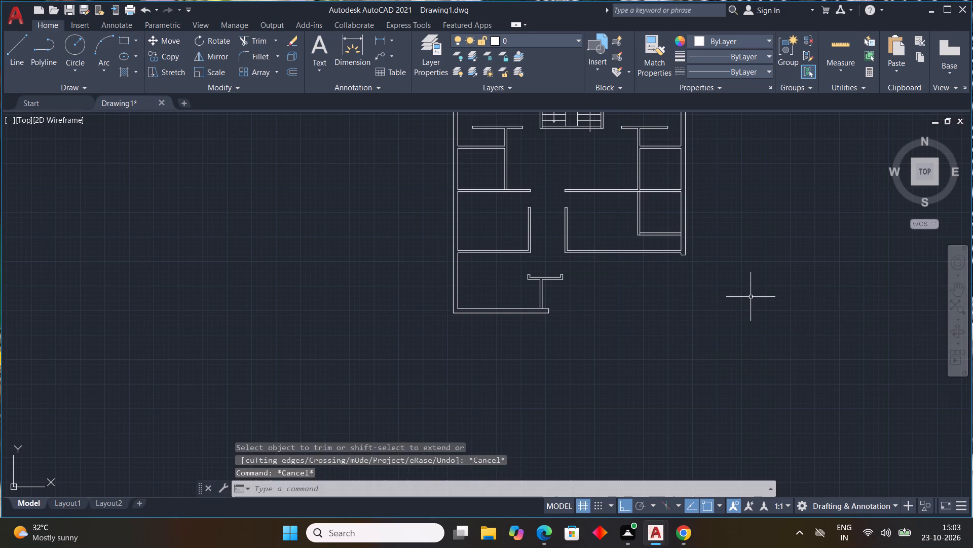
key(Escape)
key(Escape)
key(Escape)
Draw a line from the south wall end's midpoint about 22'-10.7" east, then about 9'-5.7" north to the east wall end's midpoint.
text(L)
key(space)
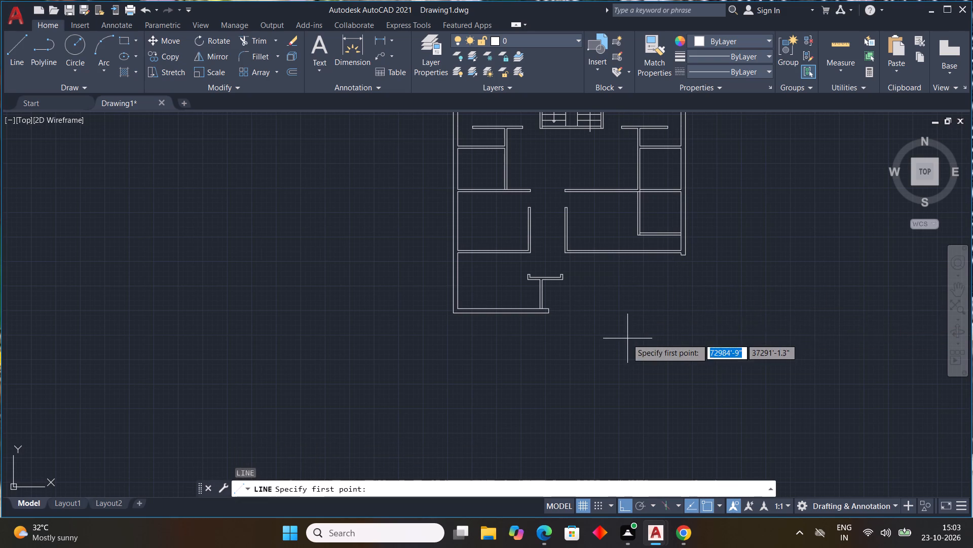
scroll(626, 338, up, 2)
scroll(435, 281, up, 2)
middle_drag(436, 277, 411, 302)
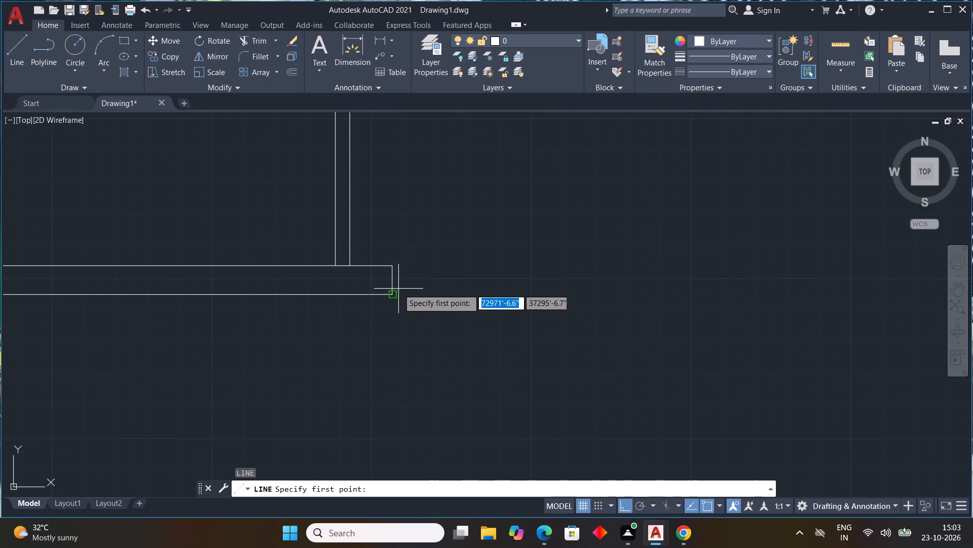
click(393, 283)
scroll(678, 281, down, 3)
middle_drag(678, 281, 552, 312)
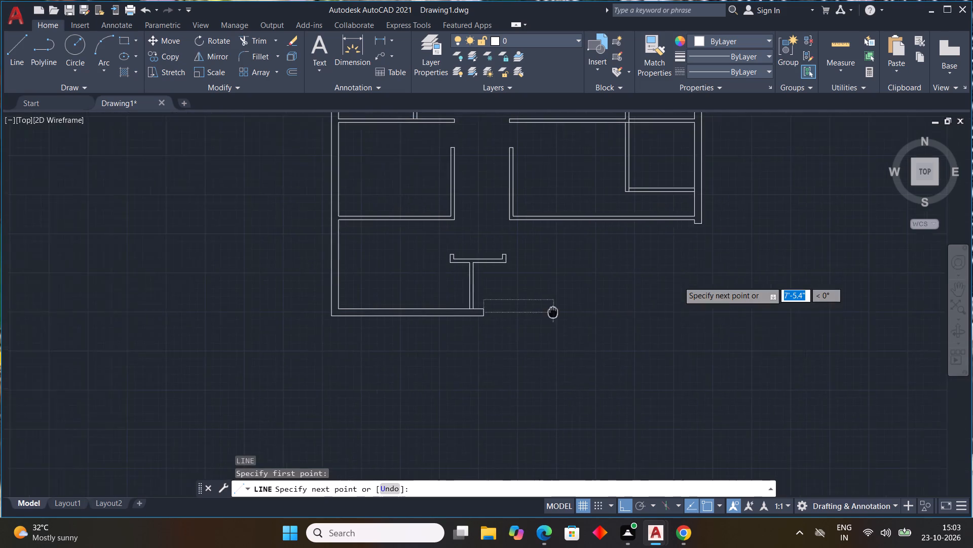
middle_drag(552, 312, 526, 312)
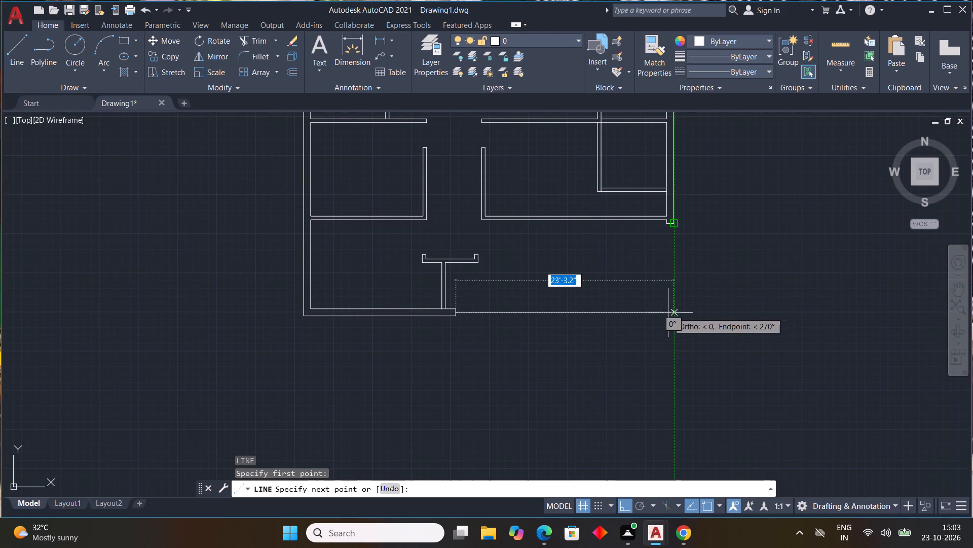
scroll(657, 235, up, 2)
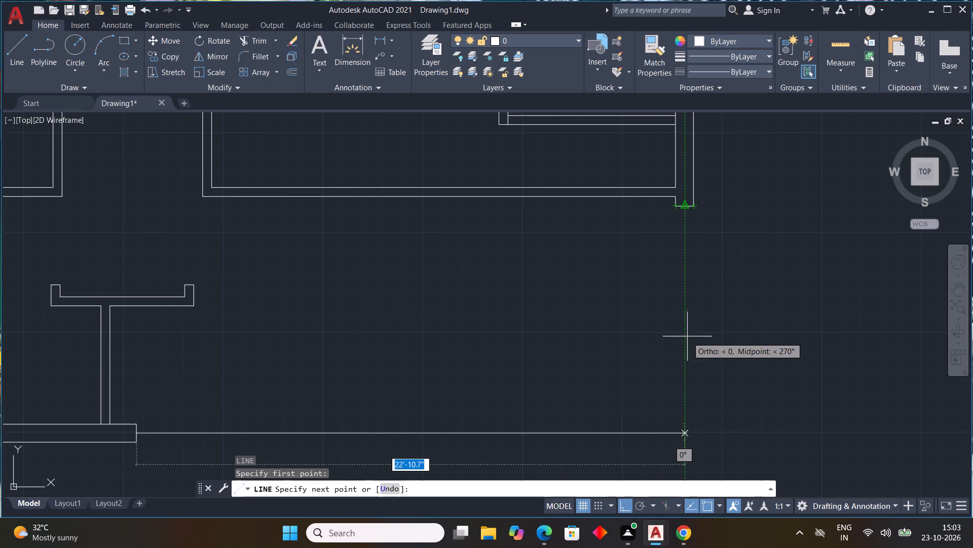
click(686, 442)
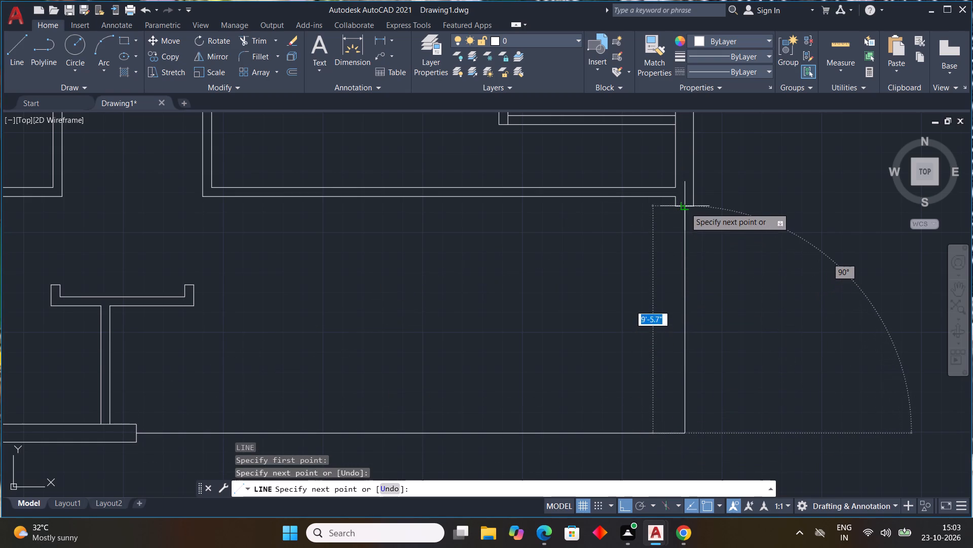
click(685, 206)
key(Escape)
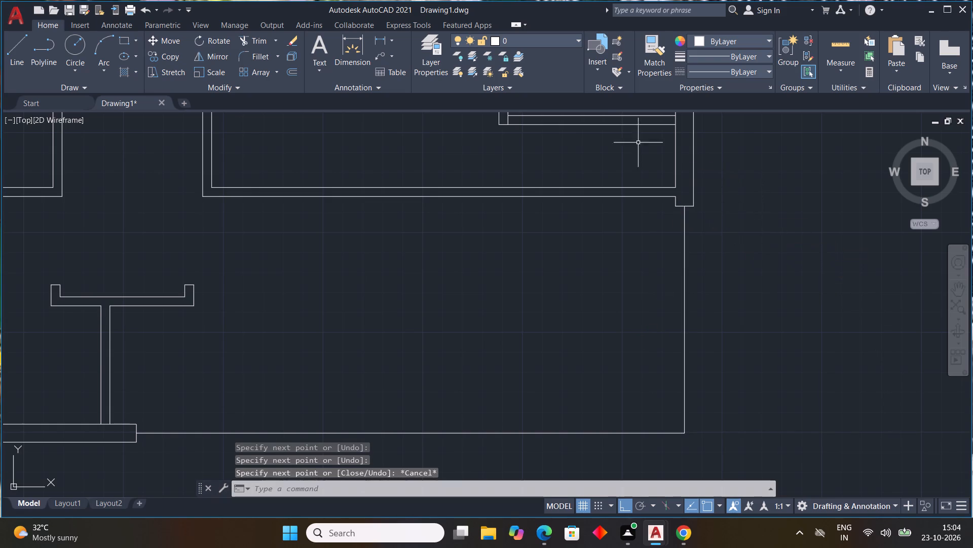
Draw an inner boundary line from the south wall end's inner corner about 22'-6.2" east, then north to the east wall end's inner corner.
scroll(319, 162, down, 1)
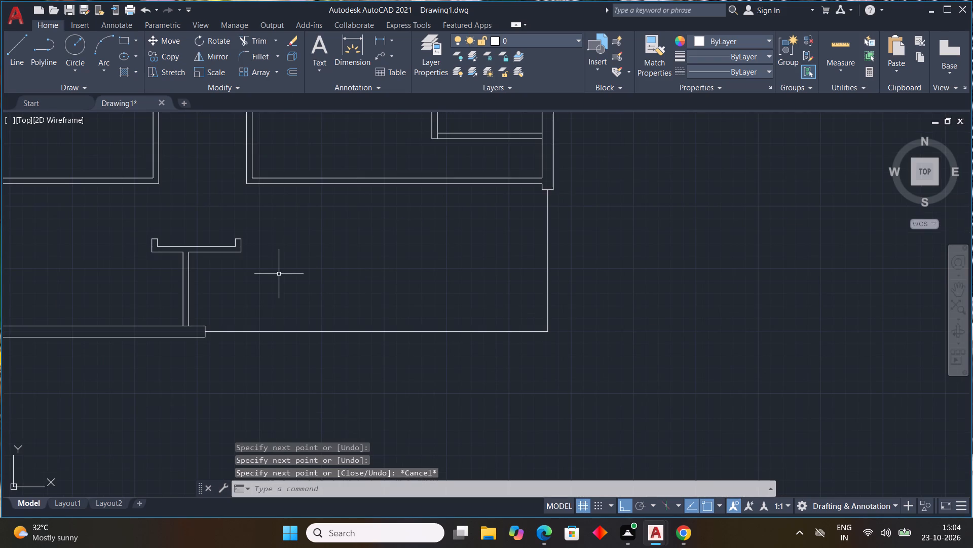
text(L)
key(space)
scroll(202, 324, up, 4)
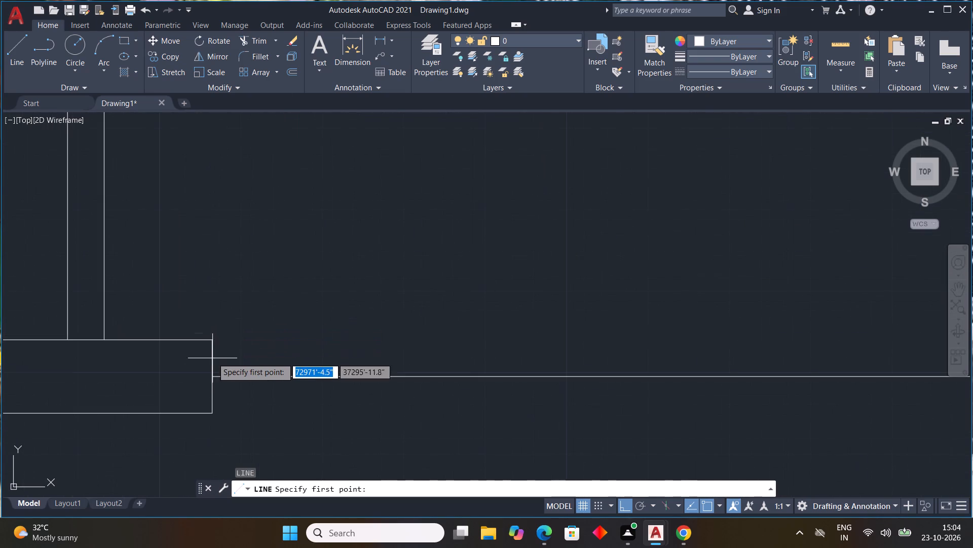
click(213, 344)
scroll(642, 297, down, 3)
scroll(771, 304, down, 2)
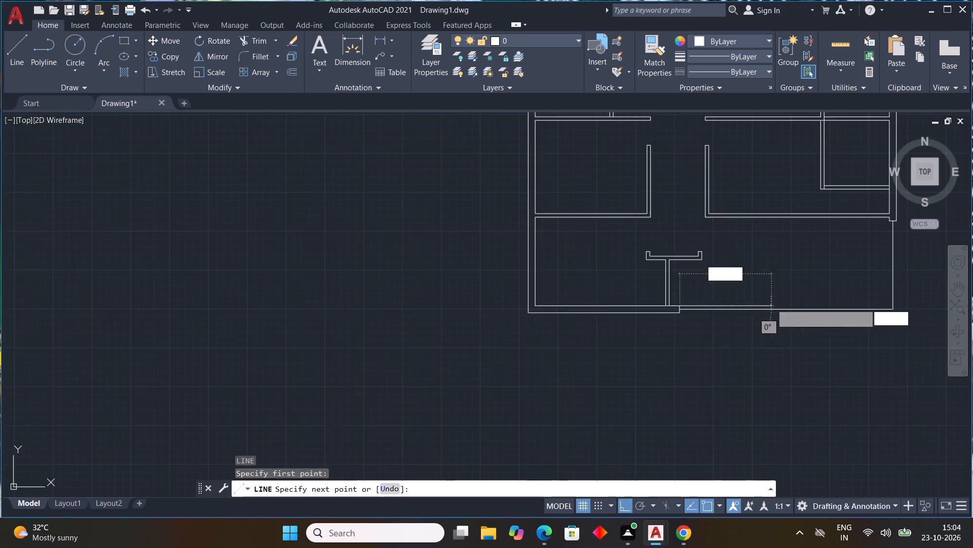
scroll(772, 303, down, 1)
middle_drag(870, 302, 592, 303)
scroll(542, 262, up, 3)
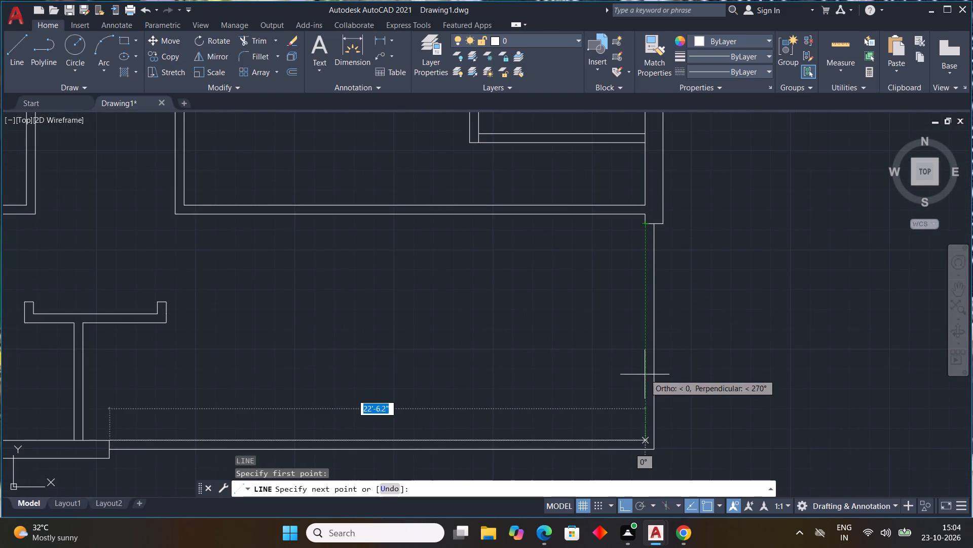
click(648, 421)
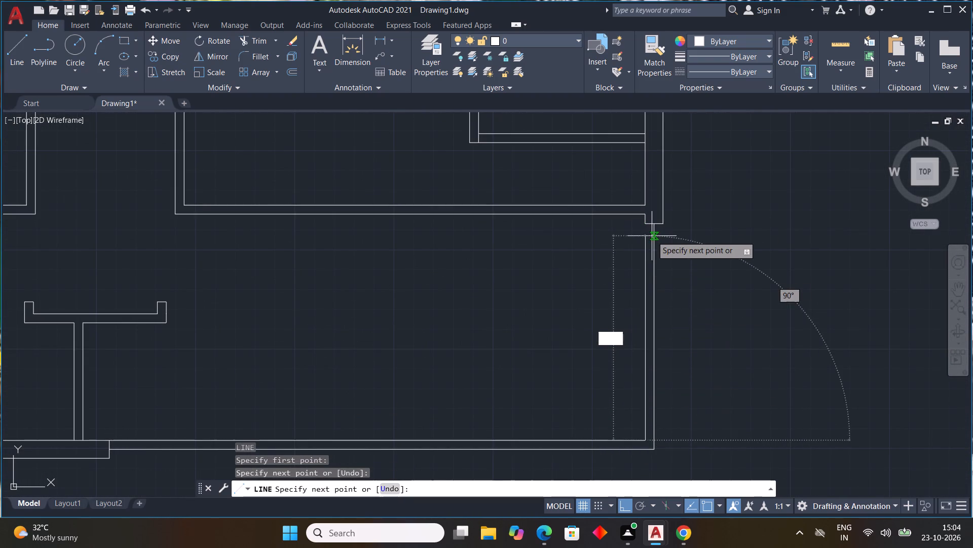
click(643, 222)
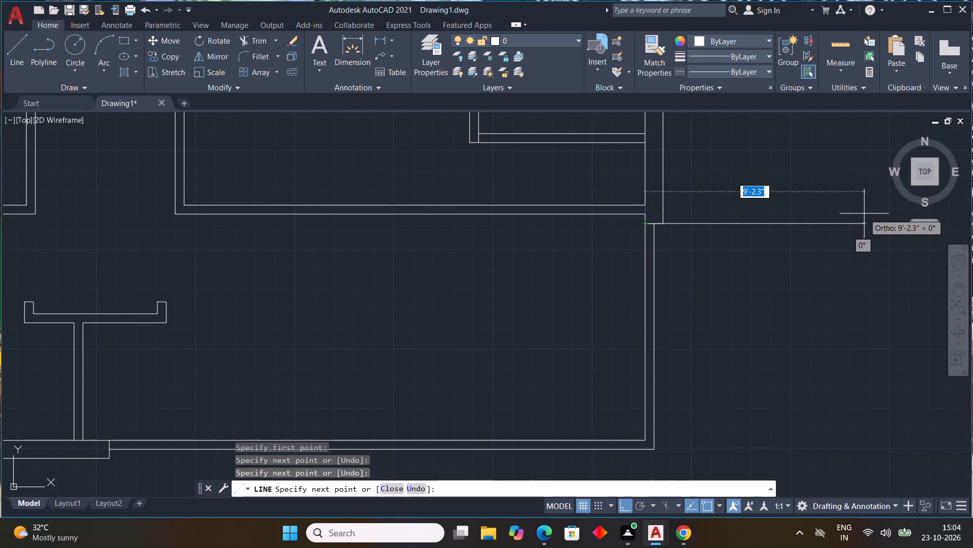
key(Escape)
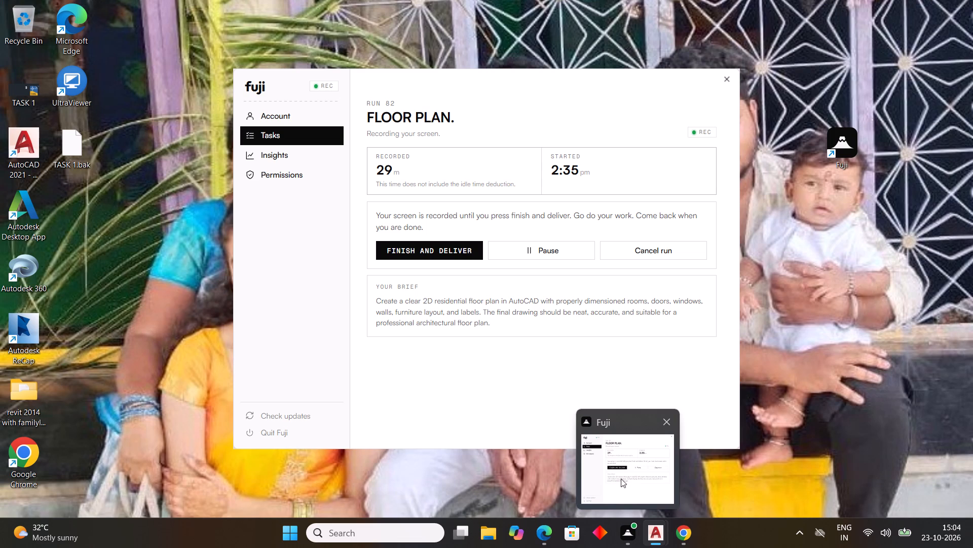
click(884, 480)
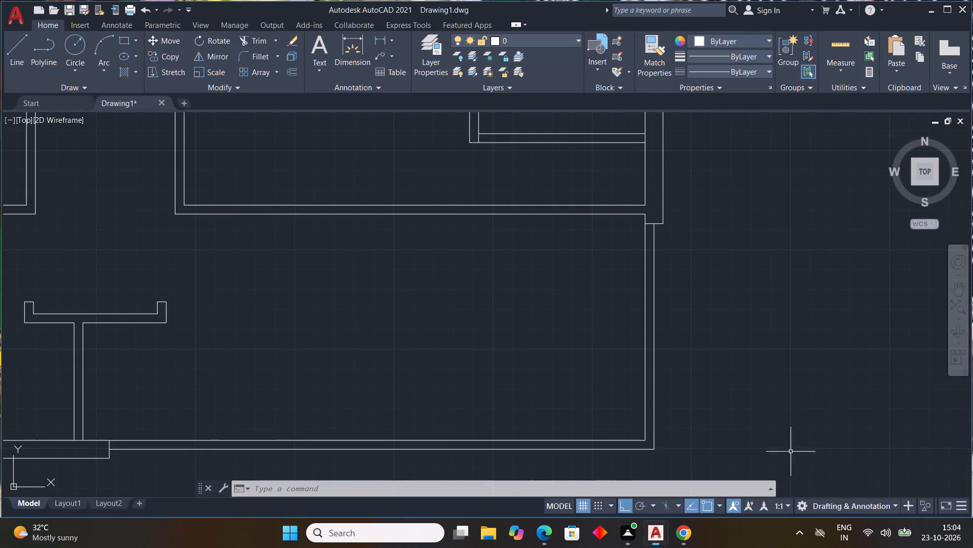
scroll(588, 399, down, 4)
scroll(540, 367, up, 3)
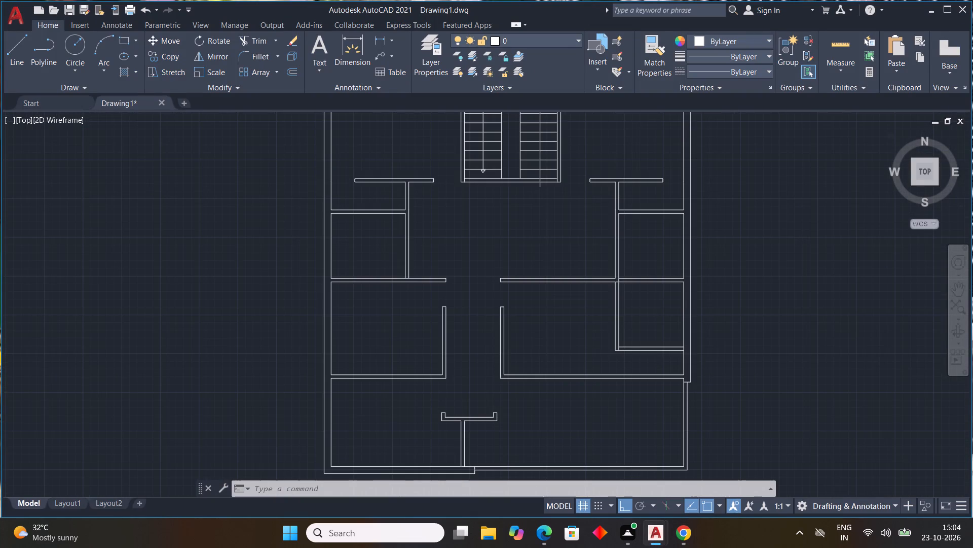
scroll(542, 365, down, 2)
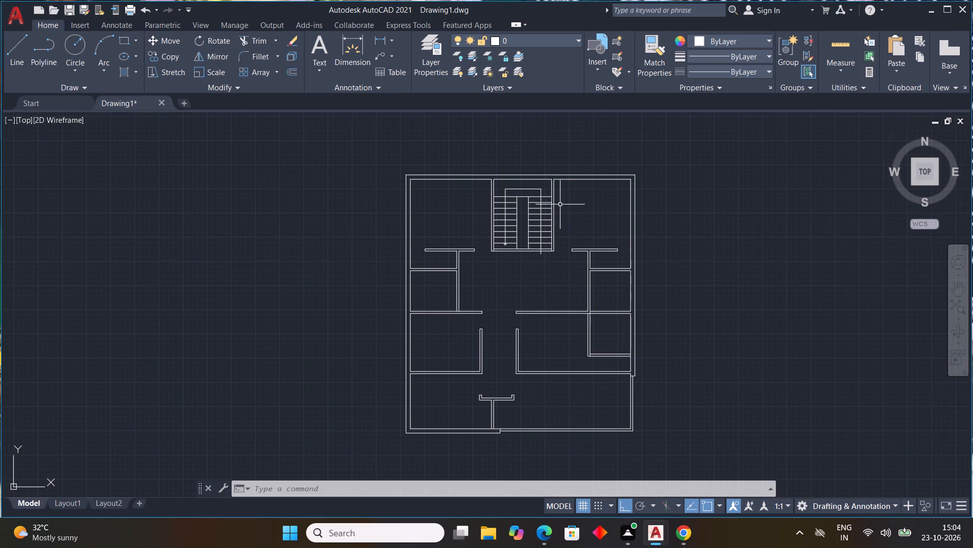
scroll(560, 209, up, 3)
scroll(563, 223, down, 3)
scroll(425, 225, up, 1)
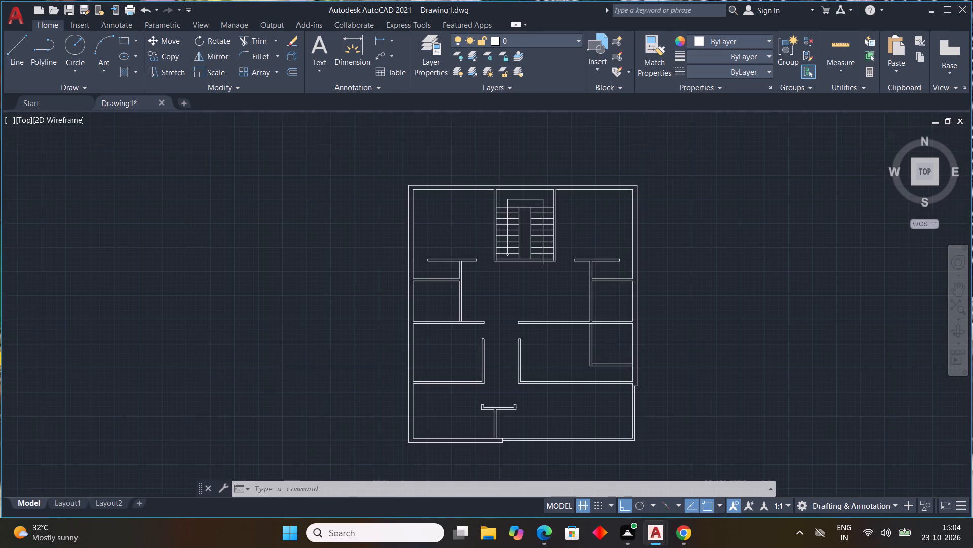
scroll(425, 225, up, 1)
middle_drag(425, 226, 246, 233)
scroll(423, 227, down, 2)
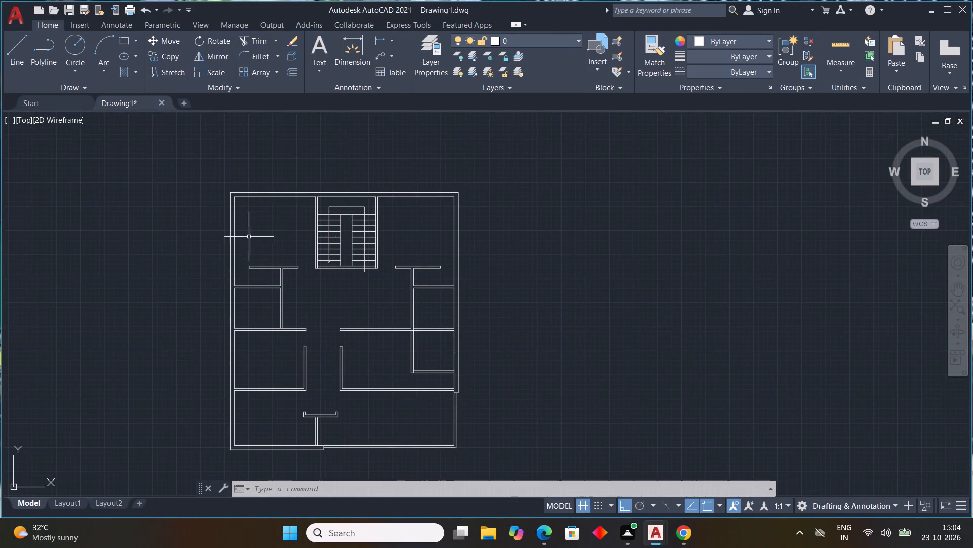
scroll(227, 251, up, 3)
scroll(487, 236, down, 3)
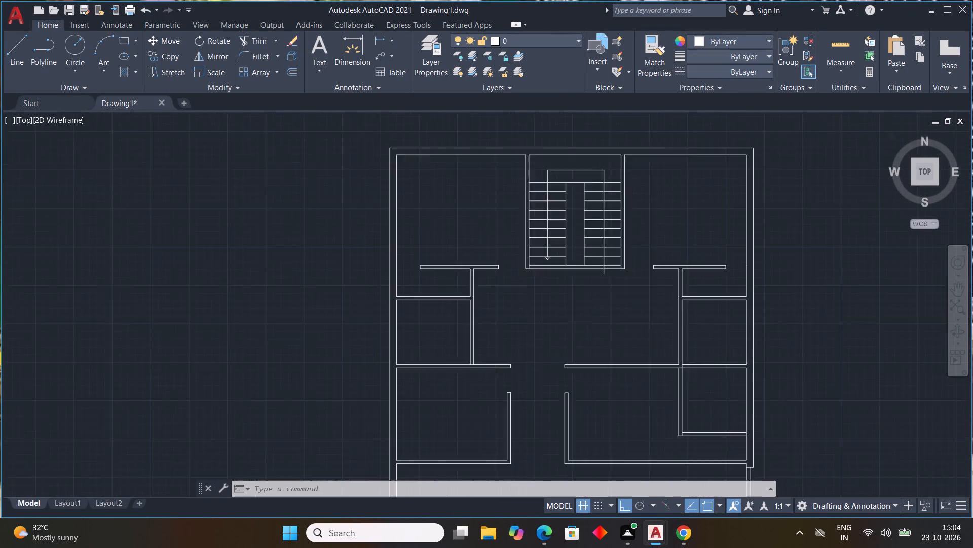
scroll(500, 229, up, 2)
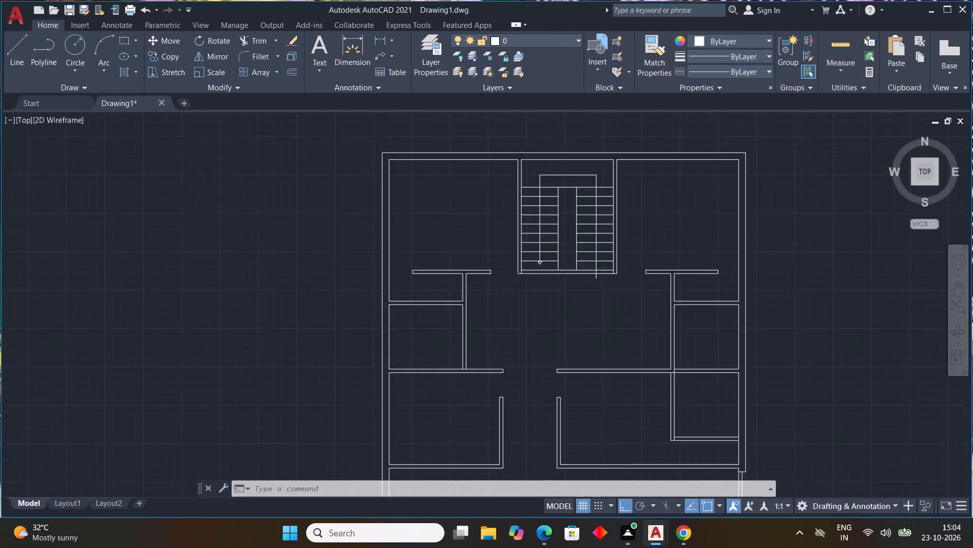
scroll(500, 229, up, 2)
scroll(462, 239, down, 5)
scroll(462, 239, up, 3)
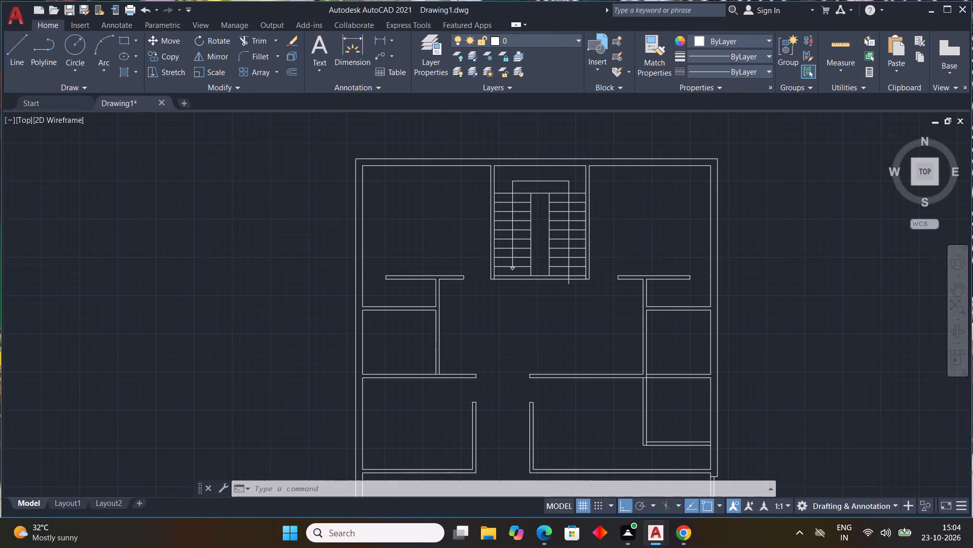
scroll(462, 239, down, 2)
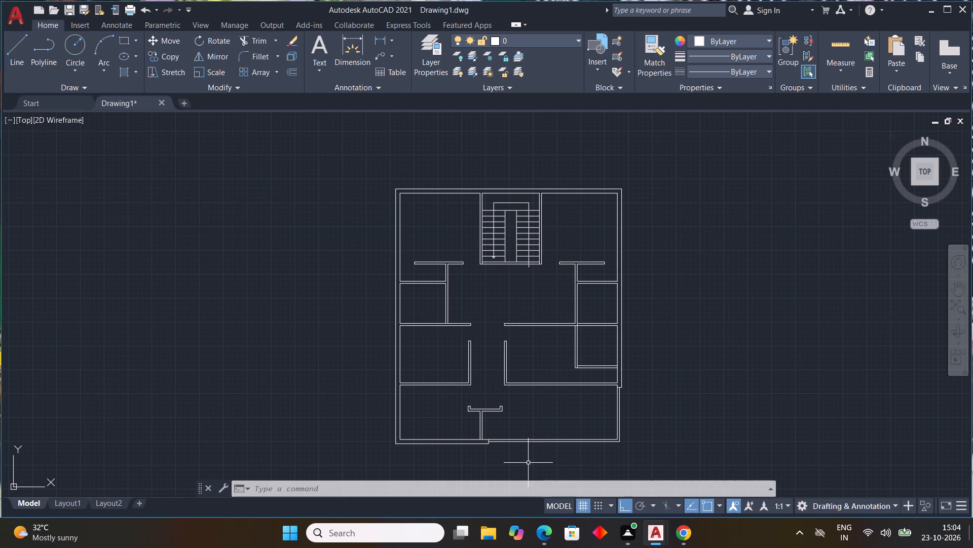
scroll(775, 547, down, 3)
Draw a short line across the 9" north outer wall of the north-west room, east of its corner, to mark one window end.
scroll(460, 169, up, 3)
scroll(465, 188, down, 1)
middle_drag(461, 188, 416, 156)
text(L)
key(space)
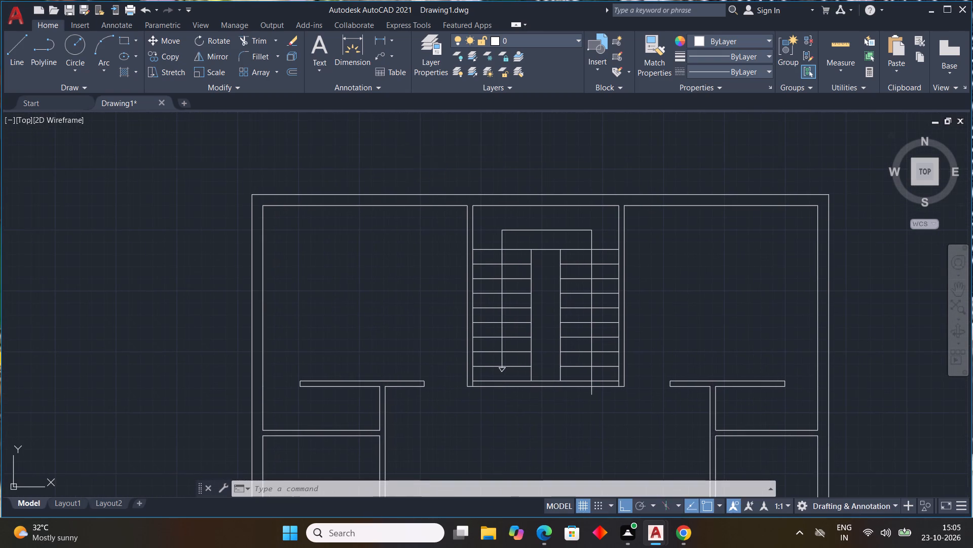
scroll(320, 195, up, 1)
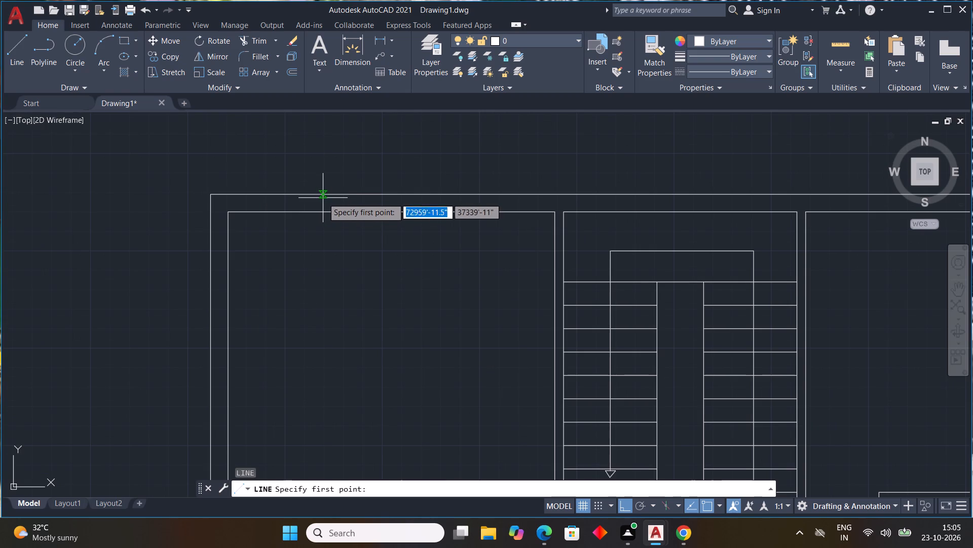
click(322, 197)
click(323, 210)
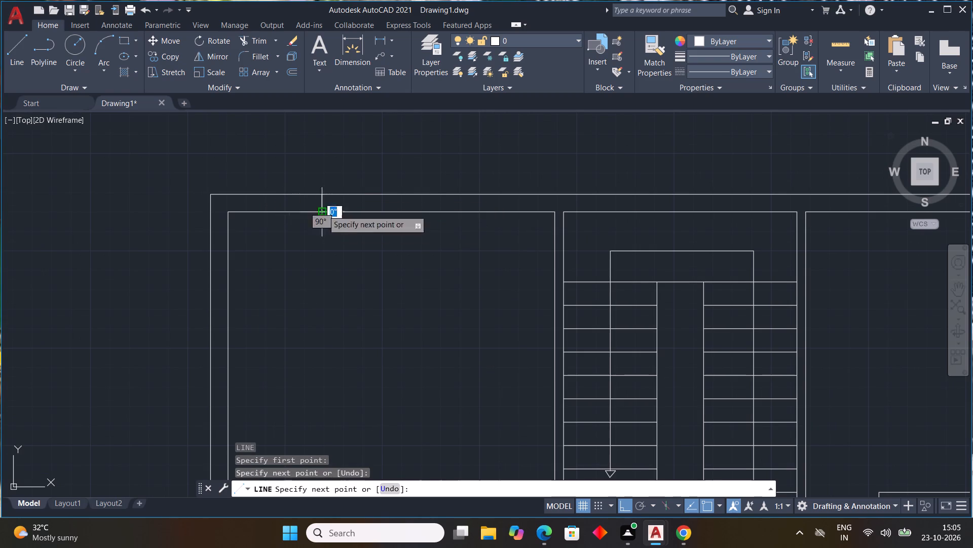
key(Escape)
Offset the short line across the north wall 5' to the east.
text(OFF)
key(space)
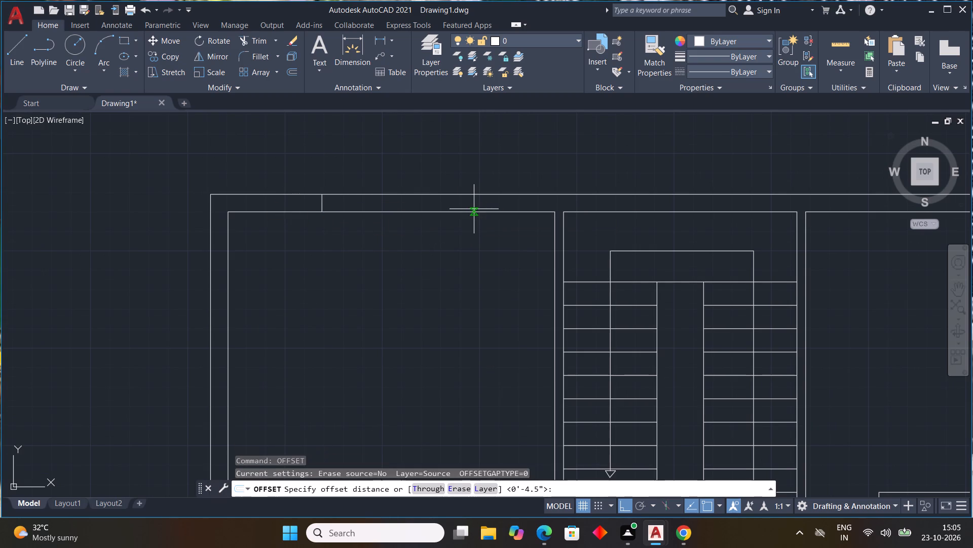
text(5')
key(Return)
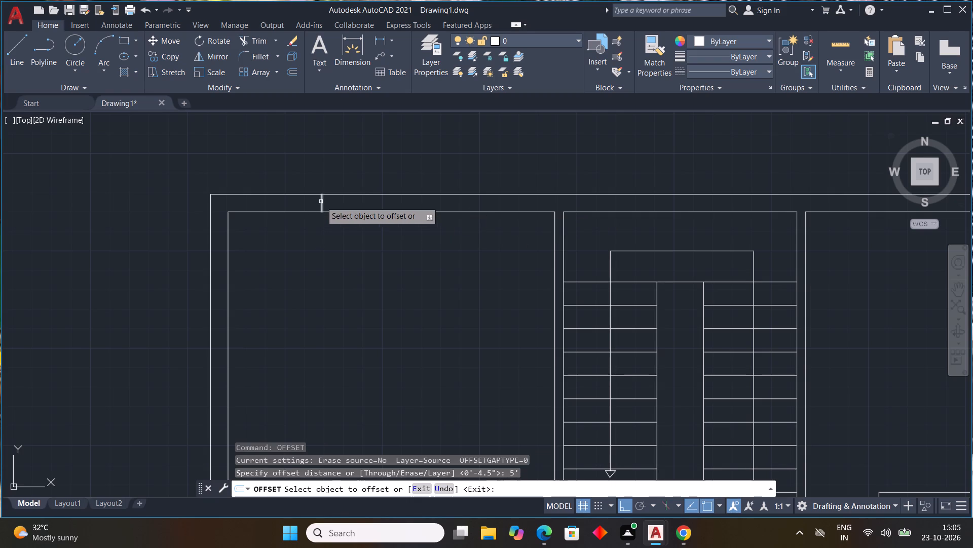
click(321, 201)
click(391, 211)
key(Escape)
key(Escape)
key(Escape)
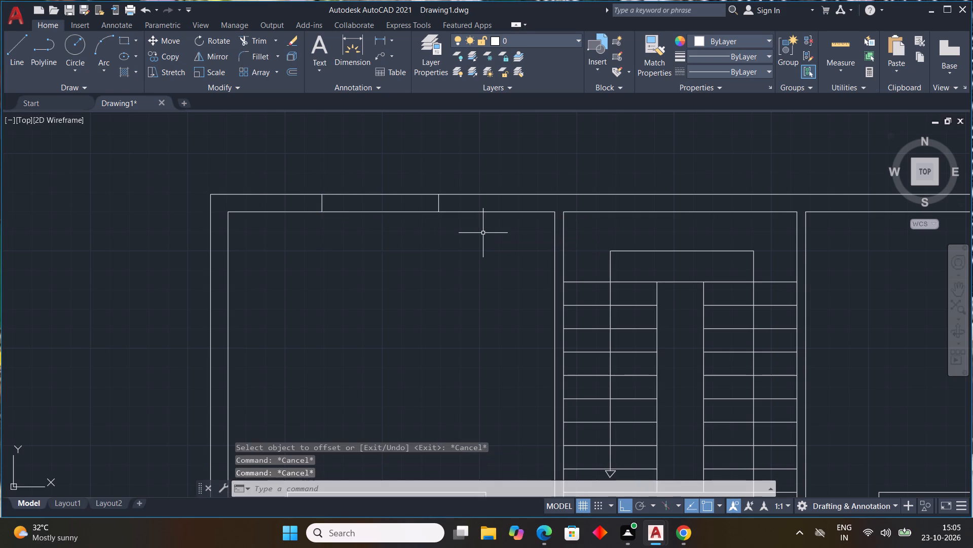
key(Escape)
Offset the north-west room's inner north wall line 3" outward, and offset the resulting line another 3" north.
text(OFF)
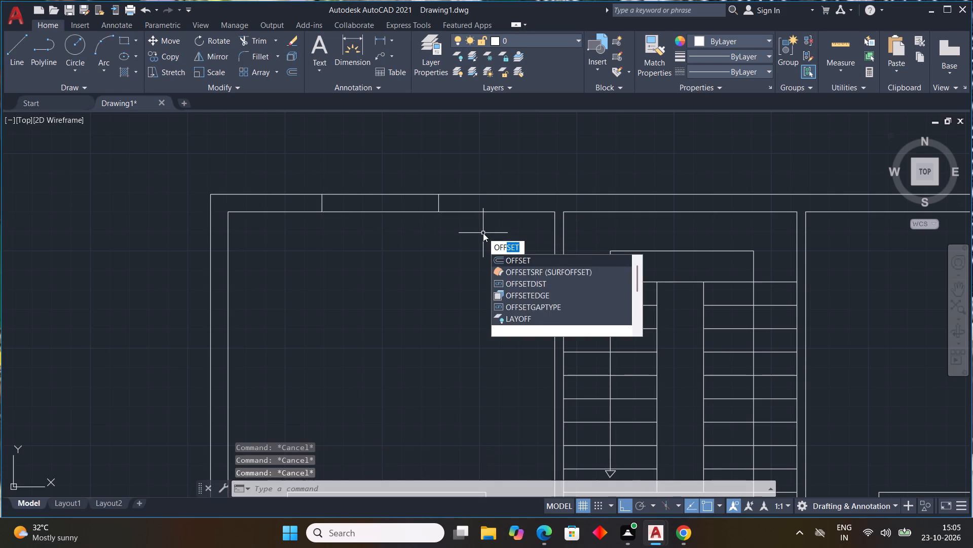
key(space)
text(3")
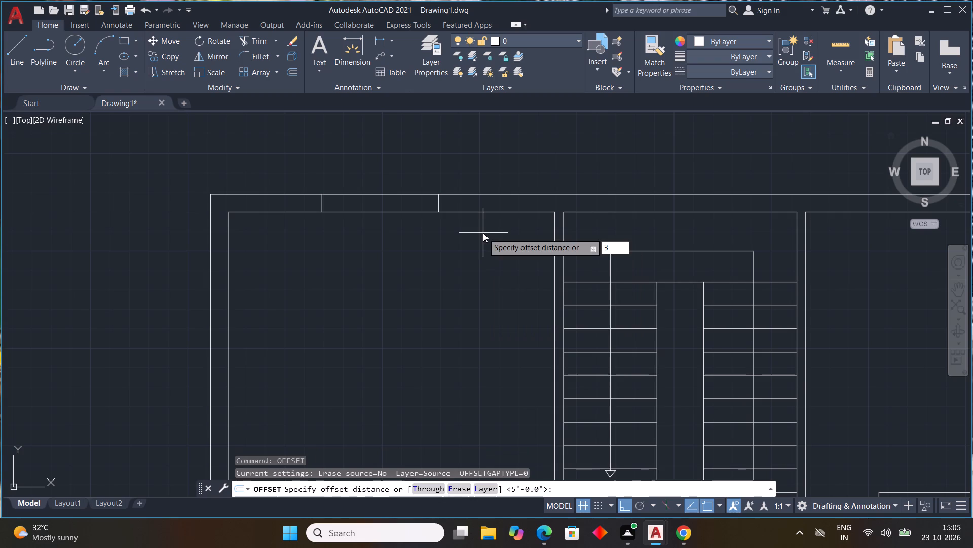
key(Return)
click(490, 212)
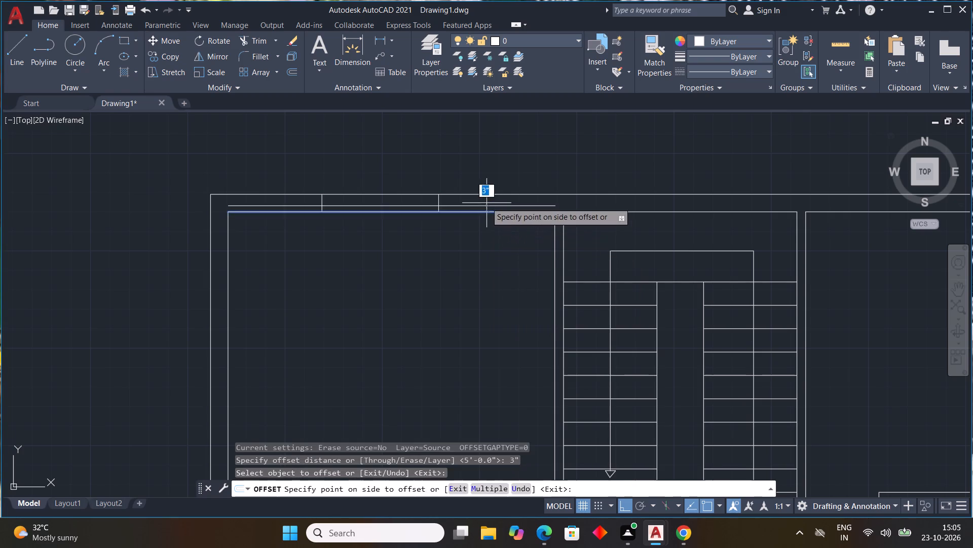
click(485, 202)
click(487, 207)
click(488, 198)
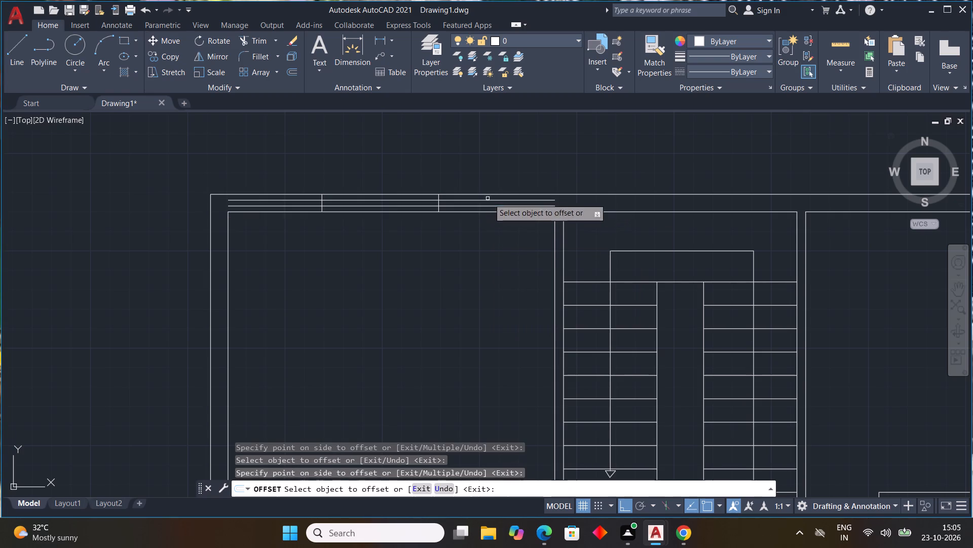
key(Escape)
key(Escape)
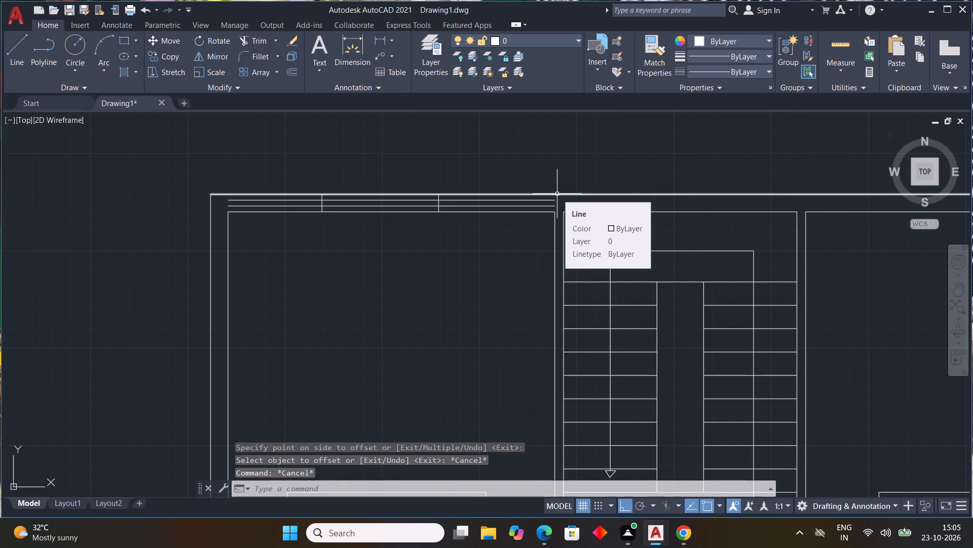
Trim both 3" offset lines outside the two cross lines, leaving the 5' window in the north-west room's north wall.
text(TR)
key(space)
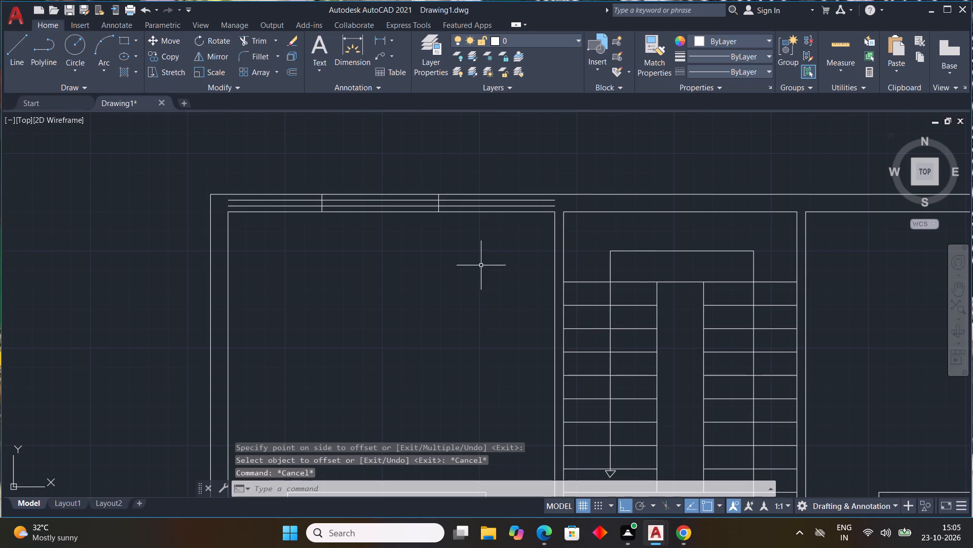
scroll(287, 201, up, 2)
drag(305, 197, 303, 201)
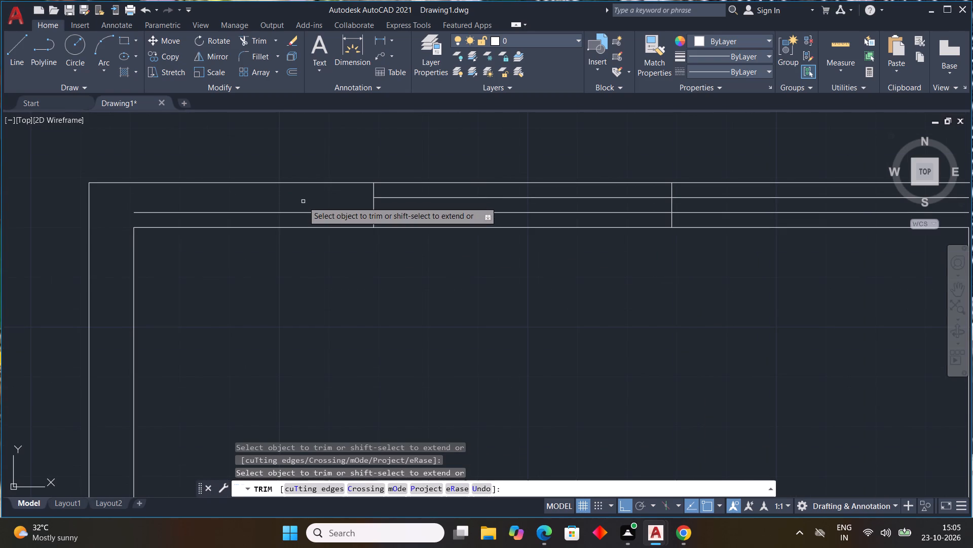
click(309, 212)
middle_drag(777, 364, 506, 364)
scroll(772, 364, down, 1)
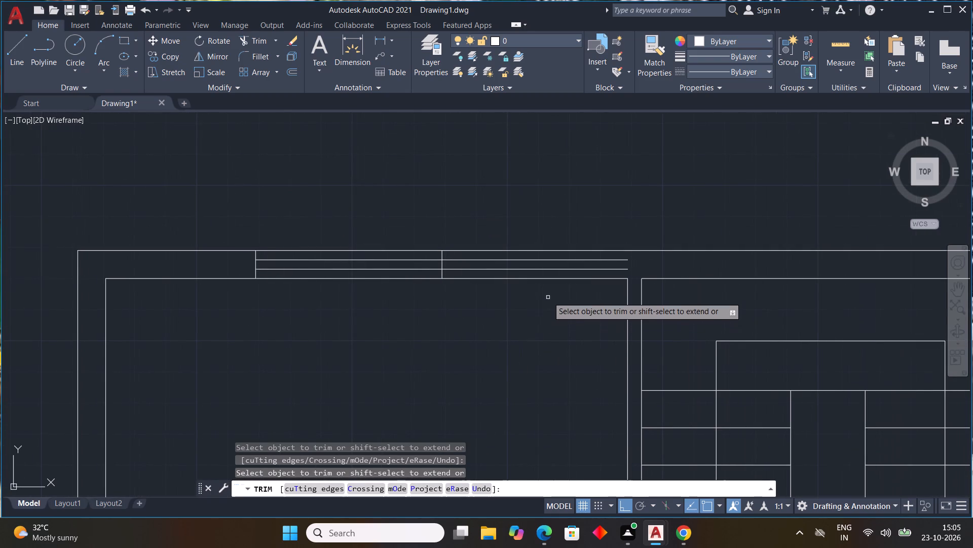
click(542, 270)
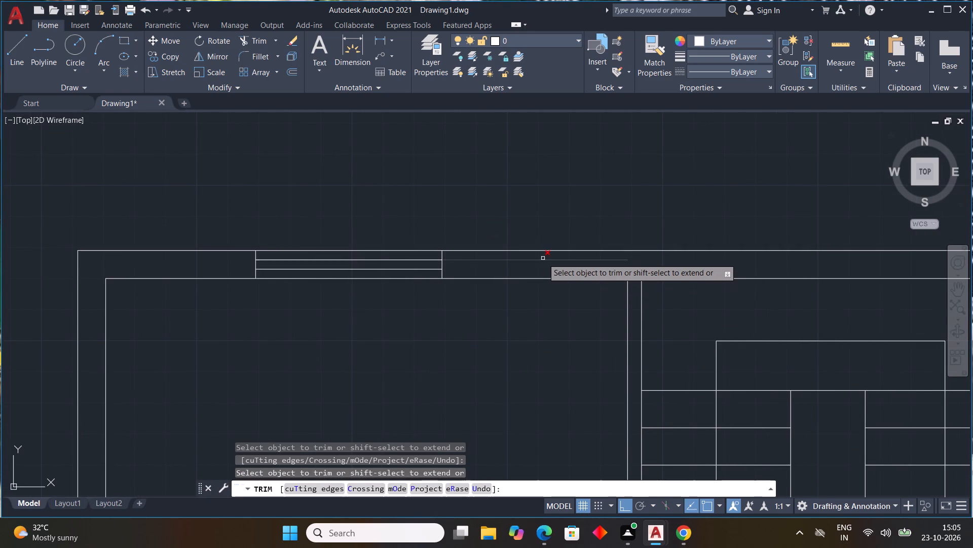
click(543, 258)
key(Escape)
key(Escape)
key(Escape)
key(Escape)
key(Escape)
key(Escape)
key(Escape)
key(Escape)
key(Escape)
key(Escape)
key(Escape)
key(Escape)
key(Escape)
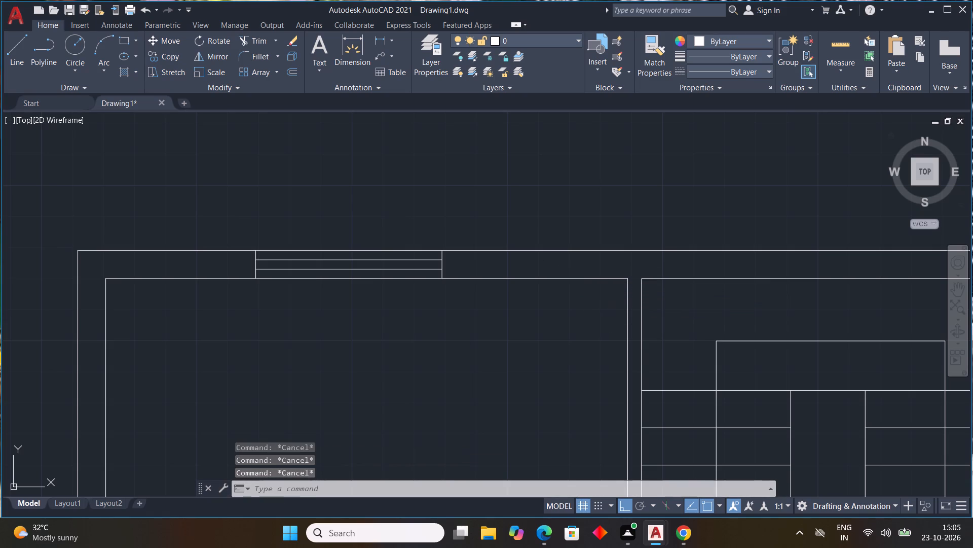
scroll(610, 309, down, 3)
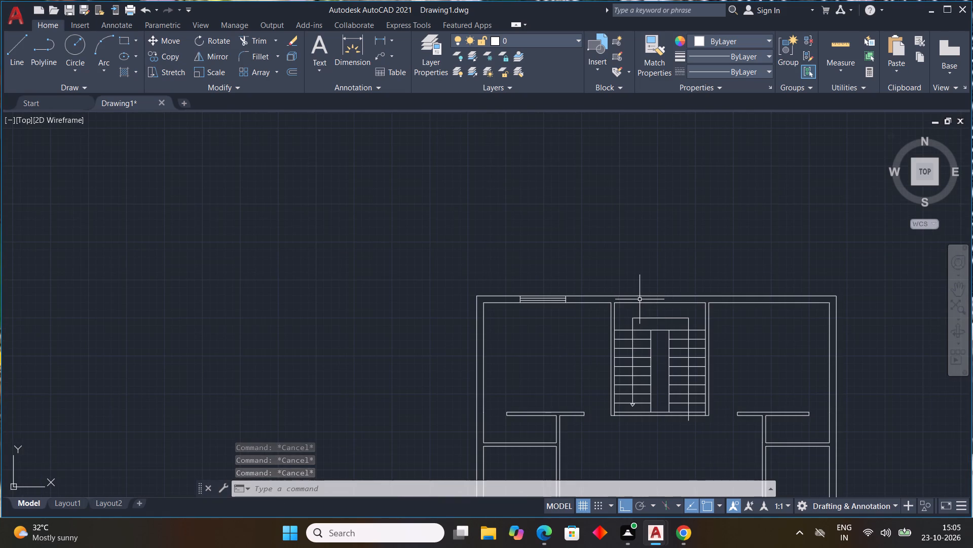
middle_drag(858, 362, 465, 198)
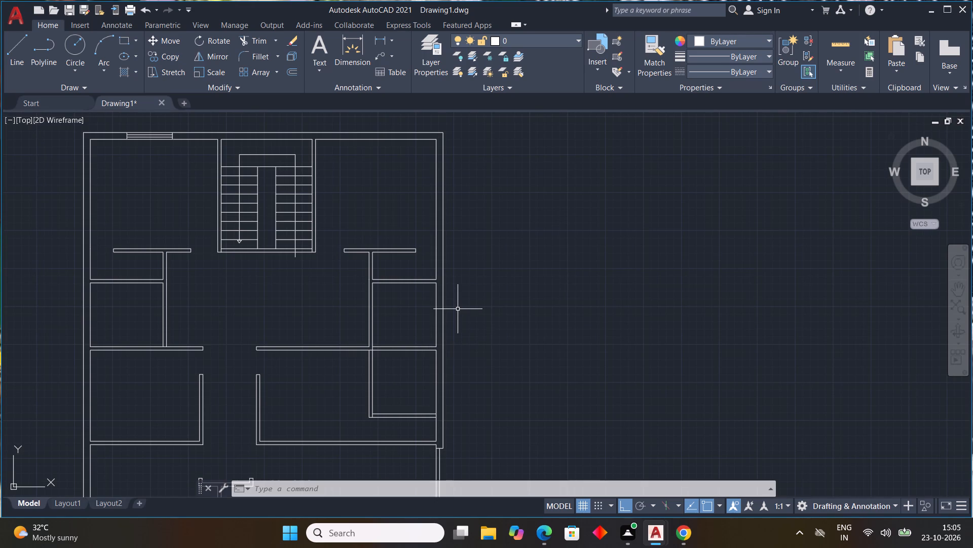
Draw a short line across the 9" east outer wall of the small middle east room to mark the window's north end.
text(L)
key(space)
scroll(439, 314, up, 1)
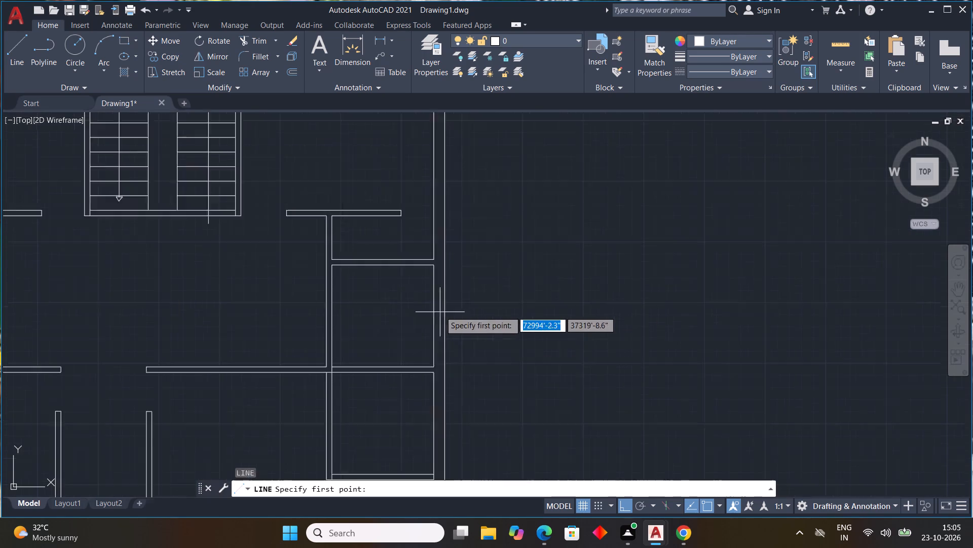
scroll(440, 311, up, 2)
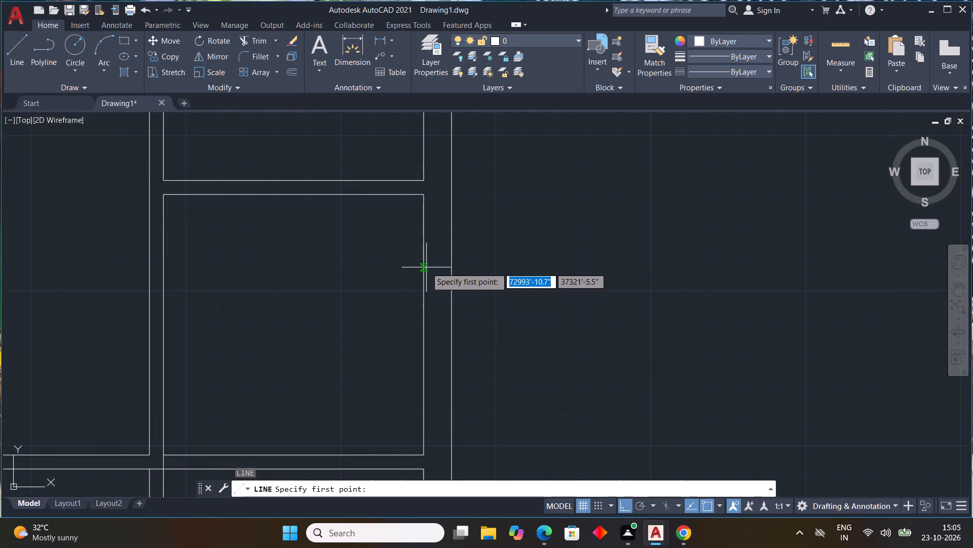
click(425, 268)
click(450, 268)
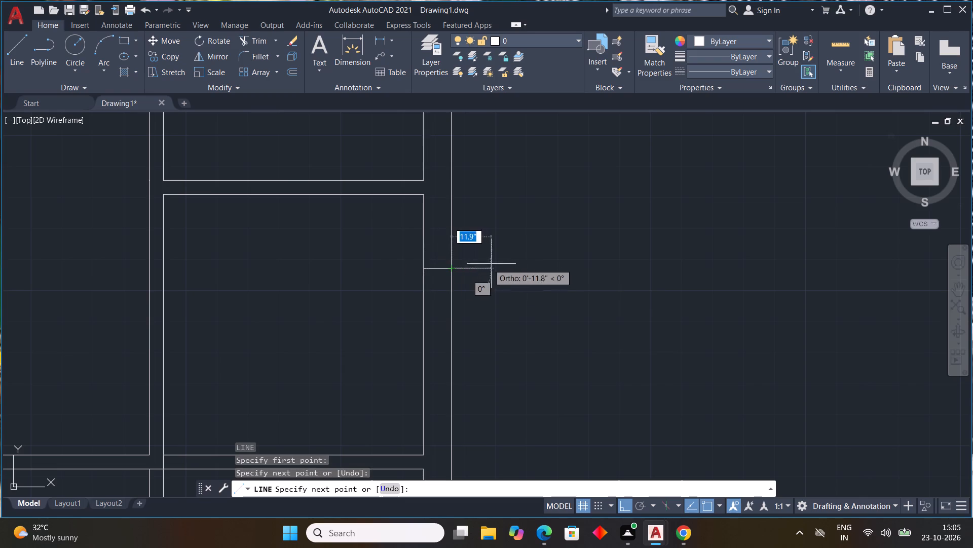
key(Escape)
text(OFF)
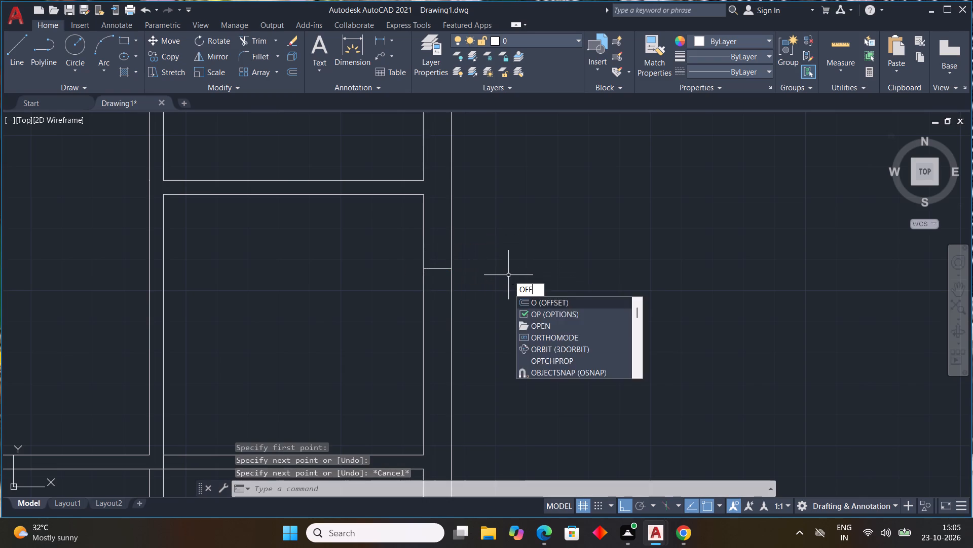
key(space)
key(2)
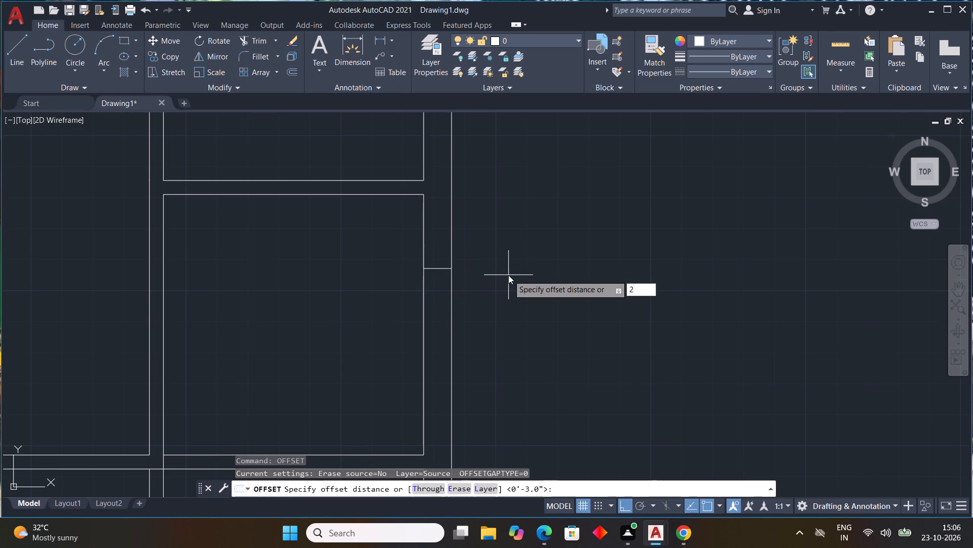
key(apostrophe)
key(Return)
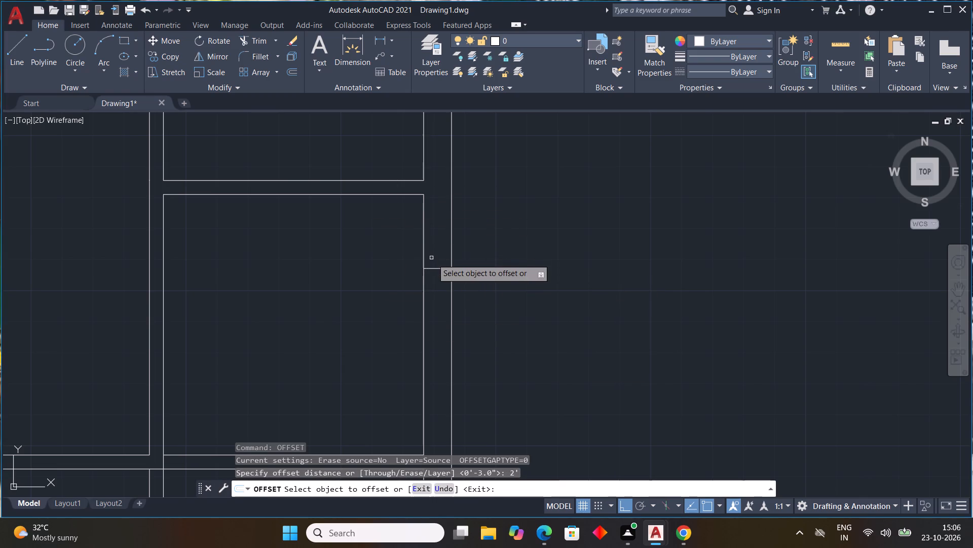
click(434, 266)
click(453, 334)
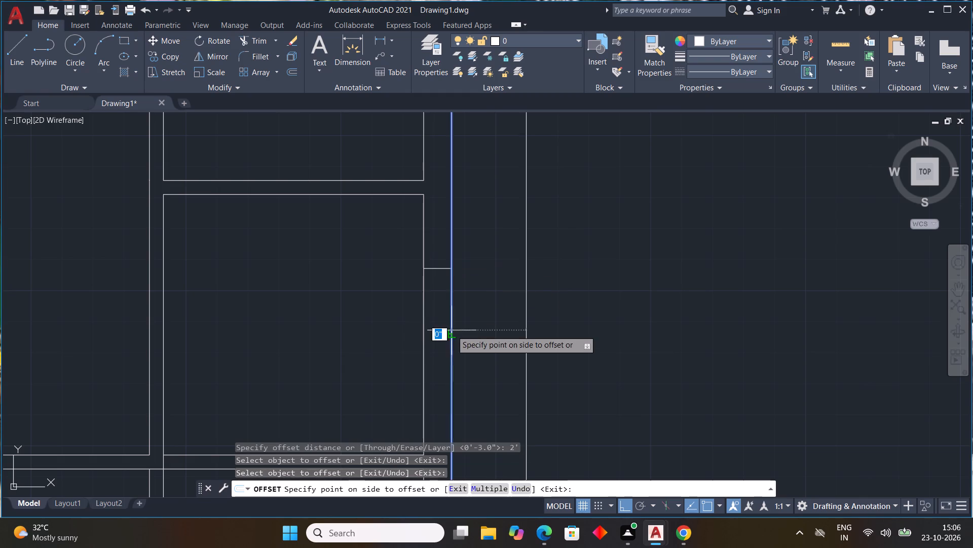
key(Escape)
Offset the short line across the east wall 2' to the south.
scroll(510, 350, down, 2)
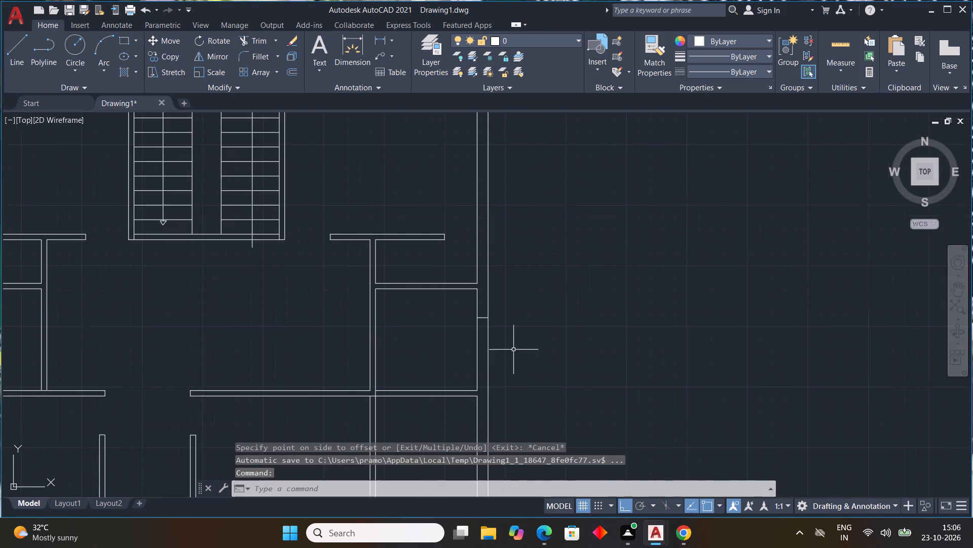
scroll(568, 362, down, 2)
middle_drag(568, 362, 493, 379)
scroll(415, 361, up, 4)
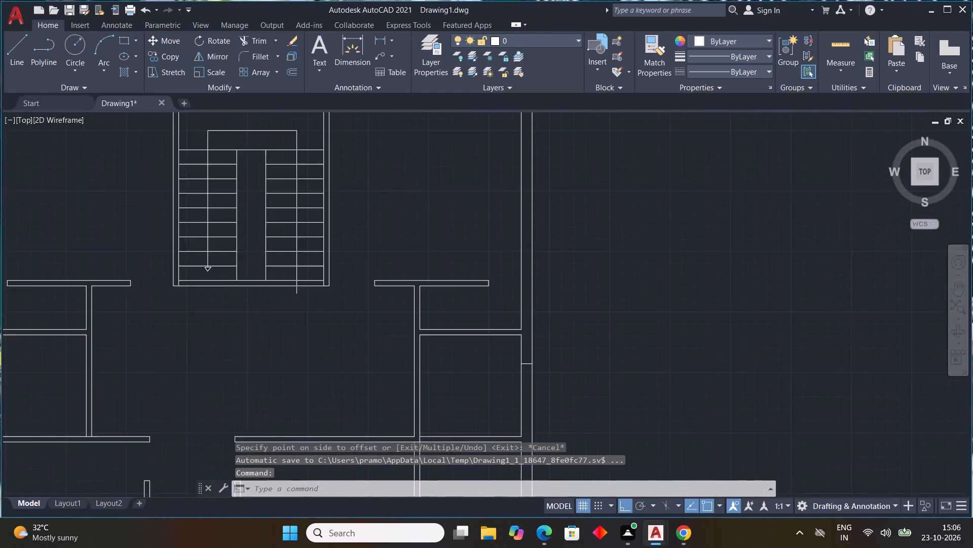
text(OFF)
key(space)
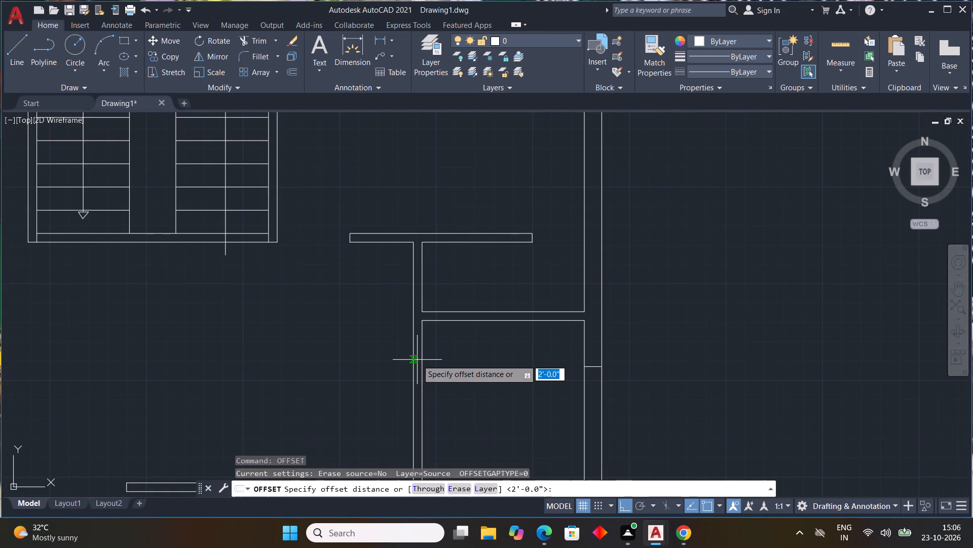
text(2')
key(Return)
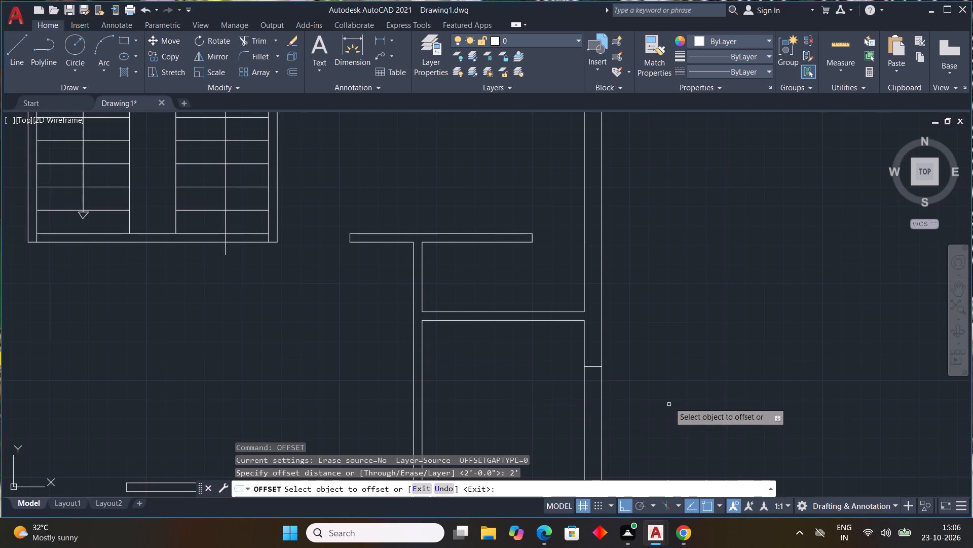
drag(595, 366, 608, 452)
middle_drag(623, 457, 601, 387)
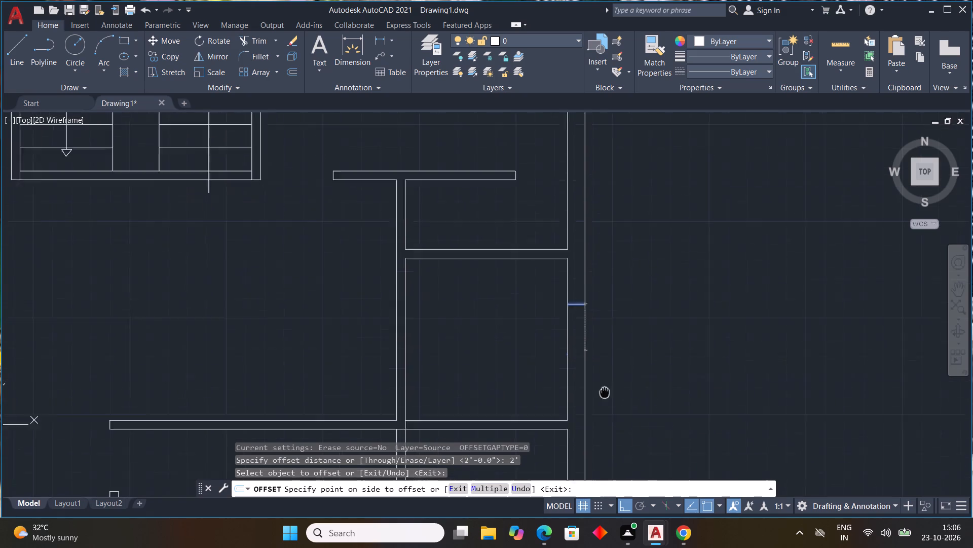
middle_drag(601, 387, 543, 332)
middle_click(543, 332)
click(539, 363)
key(Escape)
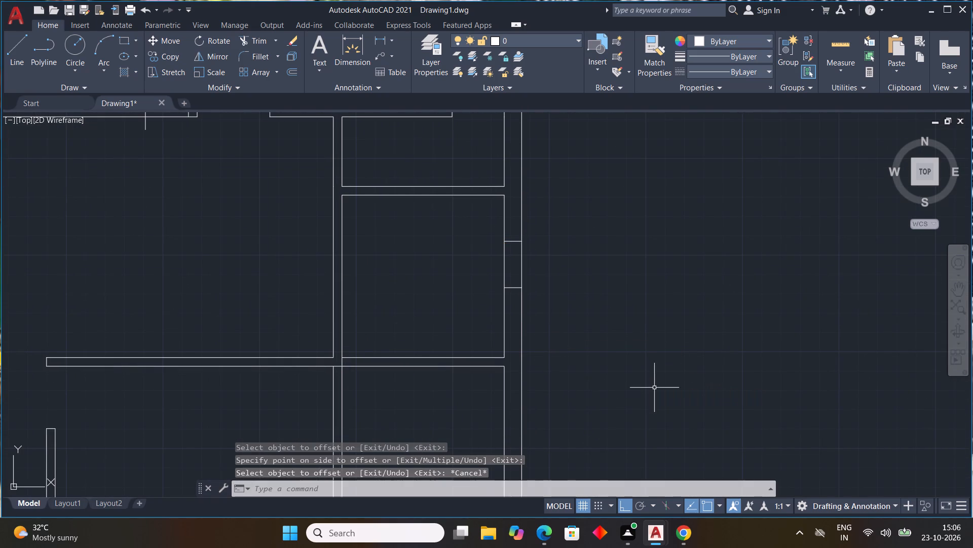
Offset the small east room's inner east wall line 3" outward, and offset the resulting line another 3" east.
text(OFF)
key(space)
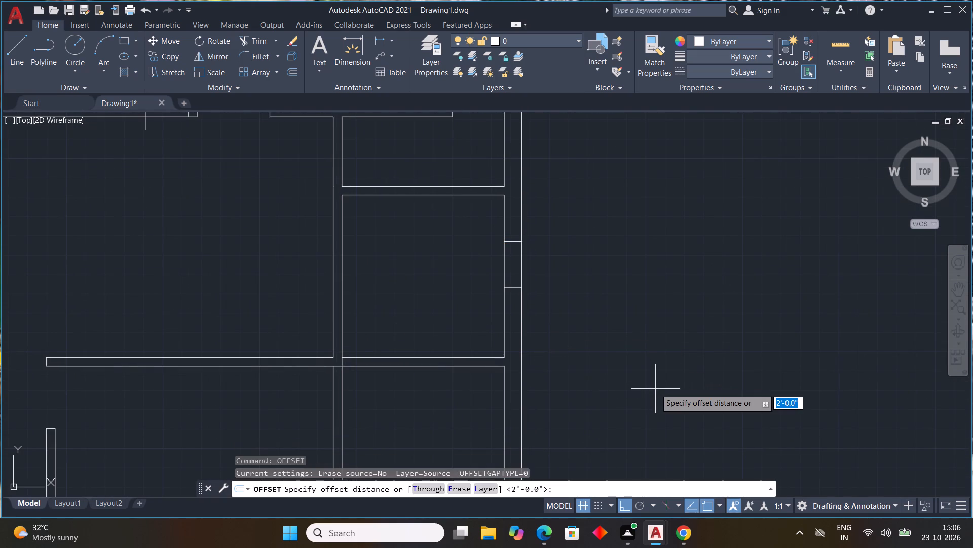
text(3")
key(Return)
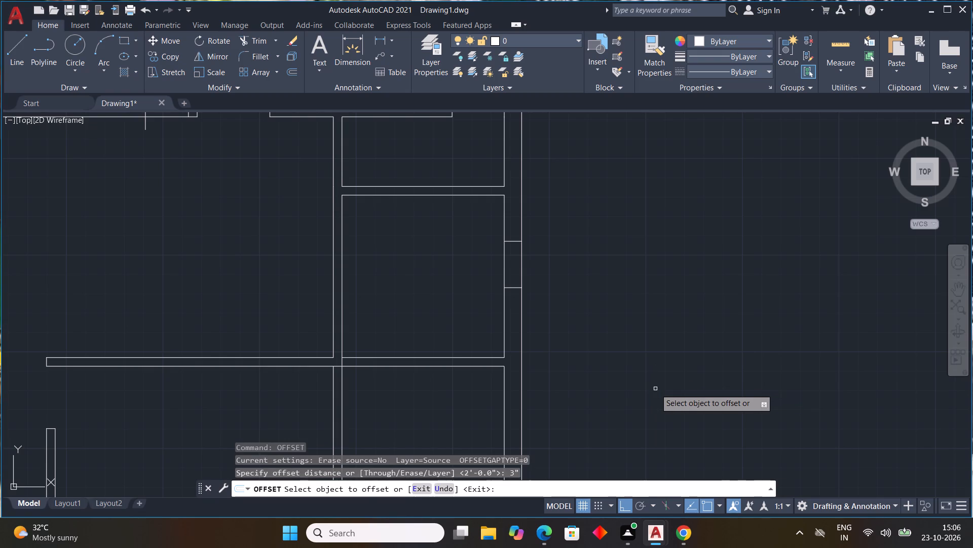
scroll(655, 389, up, 1)
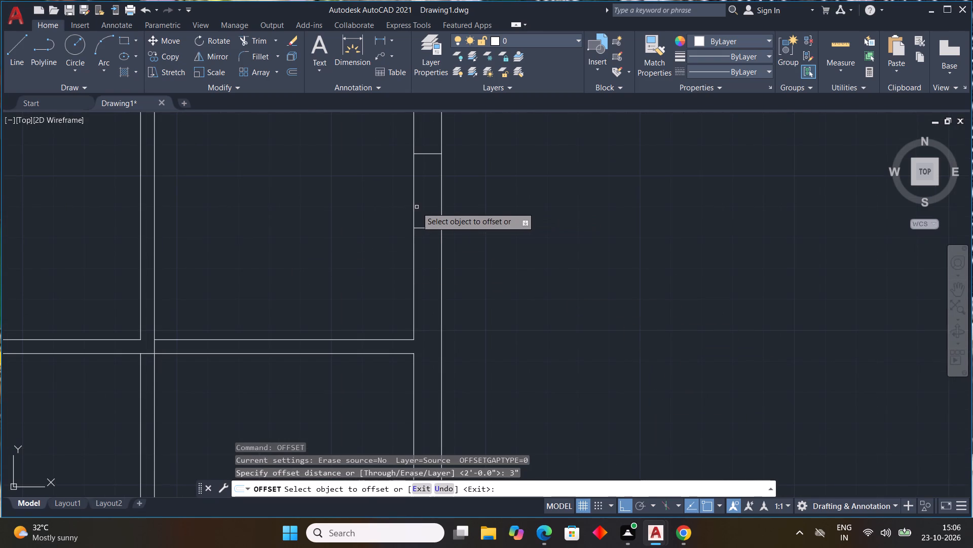
click(413, 208)
click(430, 211)
click(423, 209)
drag(435, 207, 447, 210)
key(Escape)
key(Escape)
key(Escape)
key(Escape)
key(Escape)
key(Escape)
key(Escape)
key(Escape)
key(Escape)
key(Escape)
Trim both 3" offset lines north and south of the two cross lines, leaving the 2' window in the east wall.
middle_drag(543, 316, 545, 374)
scroll(543, 340, down, 1)
text(TR)
key(space)
scroll(483, 247, up, 3)
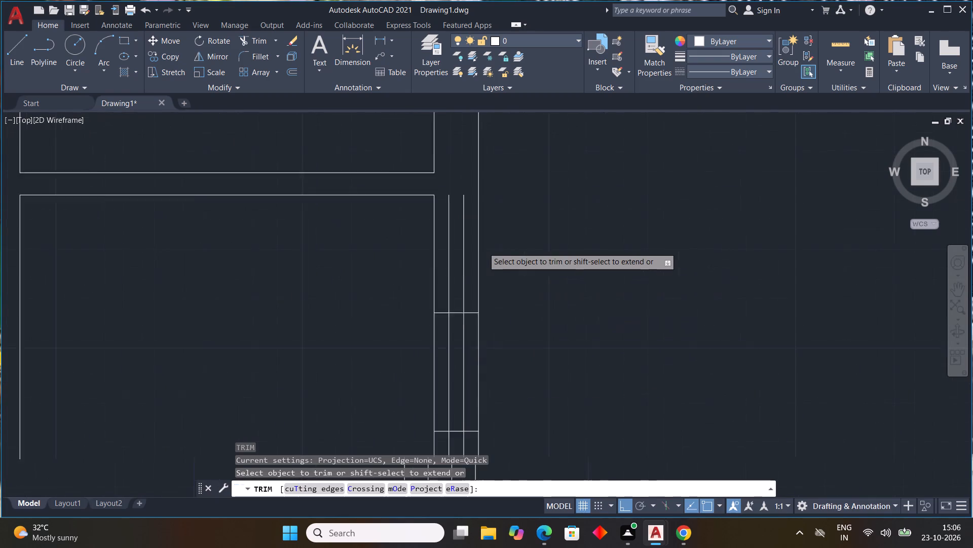
drag(421, 267, 461, 270)
scroll(438, 357, down, 3)
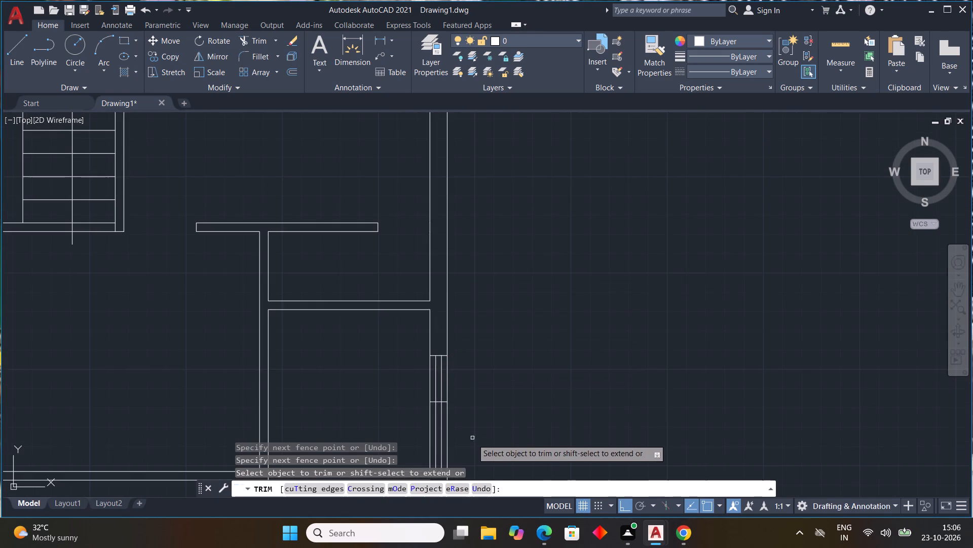
middle_drag(467, 423, 474, 298)
scroll(439, 326, up, 2)
drag(439, 326, 463, 325)
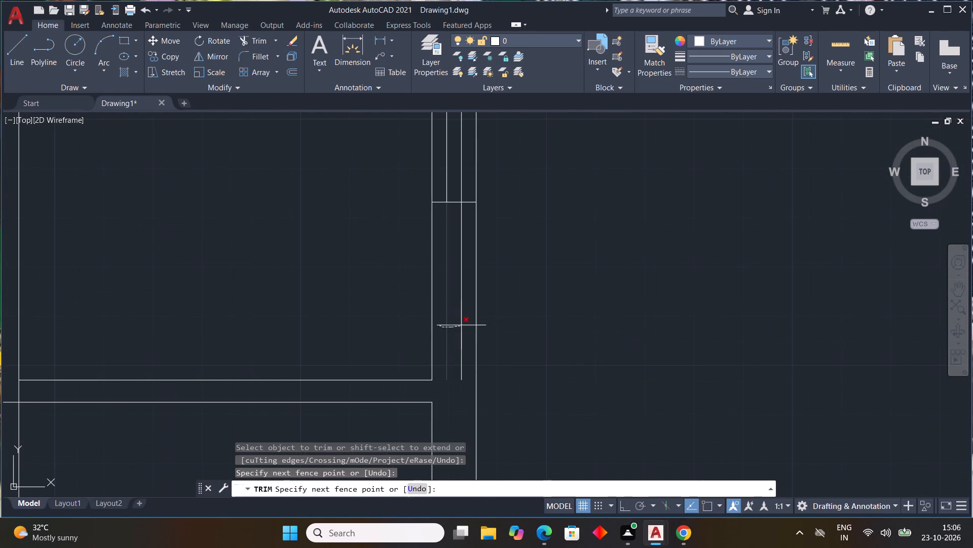
drag(463, 325, 473, 322)
key(Escape)
key(Escape)
key(Escape)
key(Escape)
key(Escape)
key(Escape)
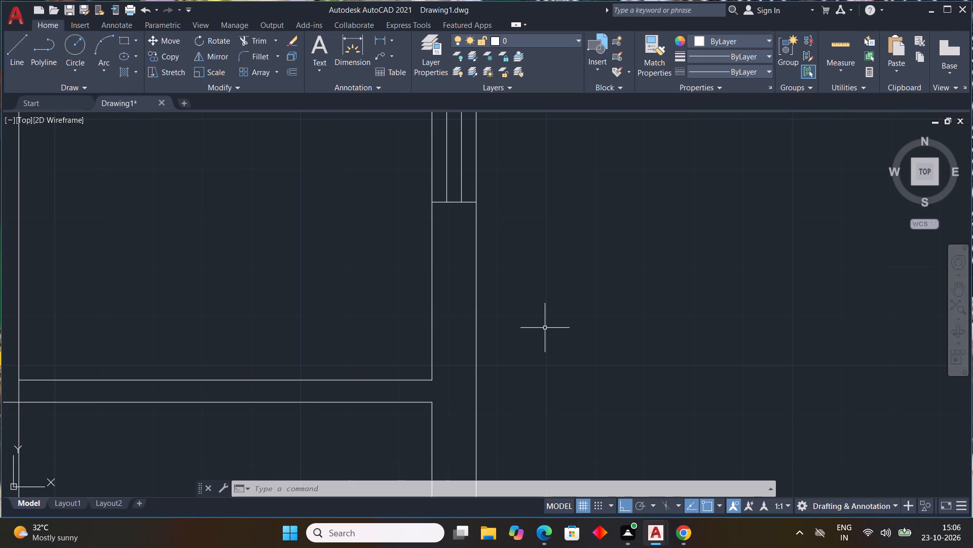
Examine the floor plan's eastern and southern rooms, their walls and openings.
scroll(286, 281, down, 3)
middle_drag(289, 284, 423, 334)
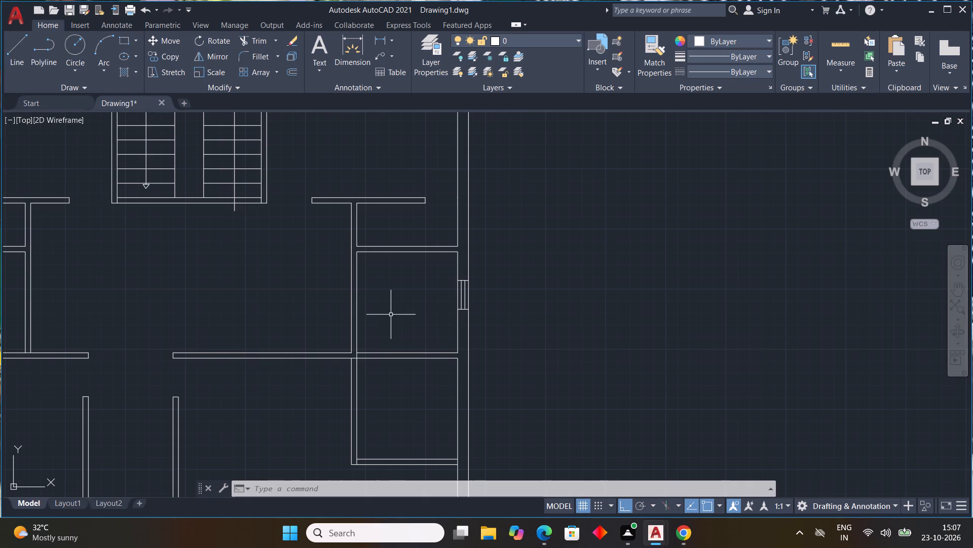
scroll(433, 264, down, 2)
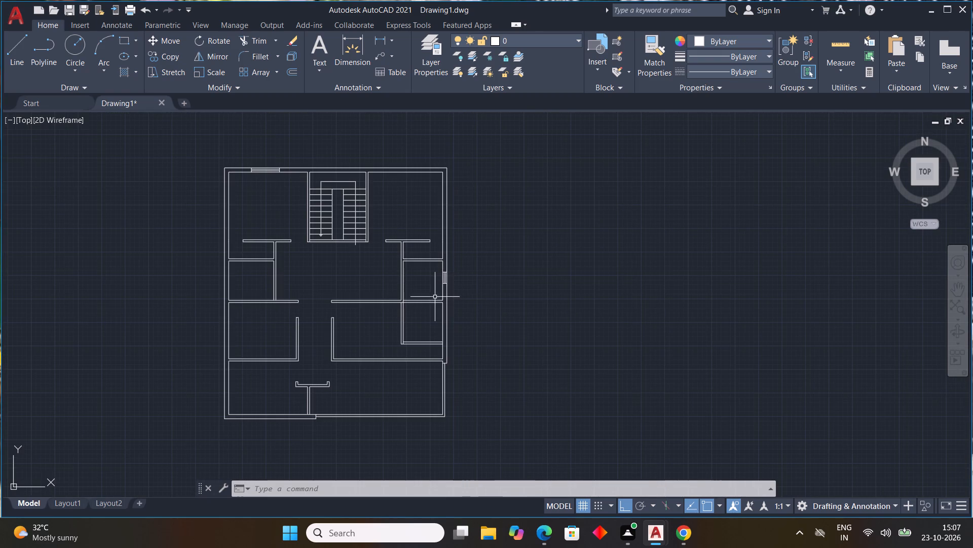
middle_drag(435, 296, 366, 304)
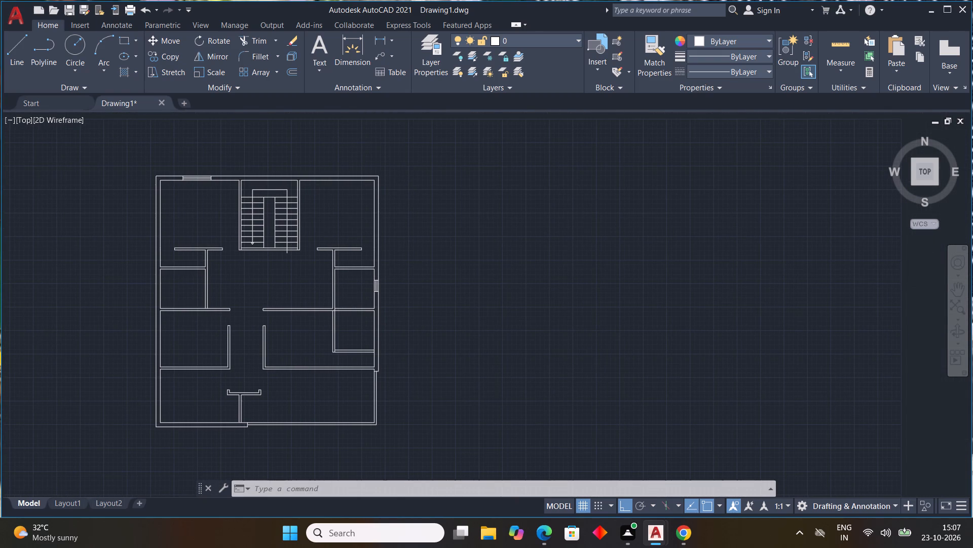
scroll(357, 236, up, 2)
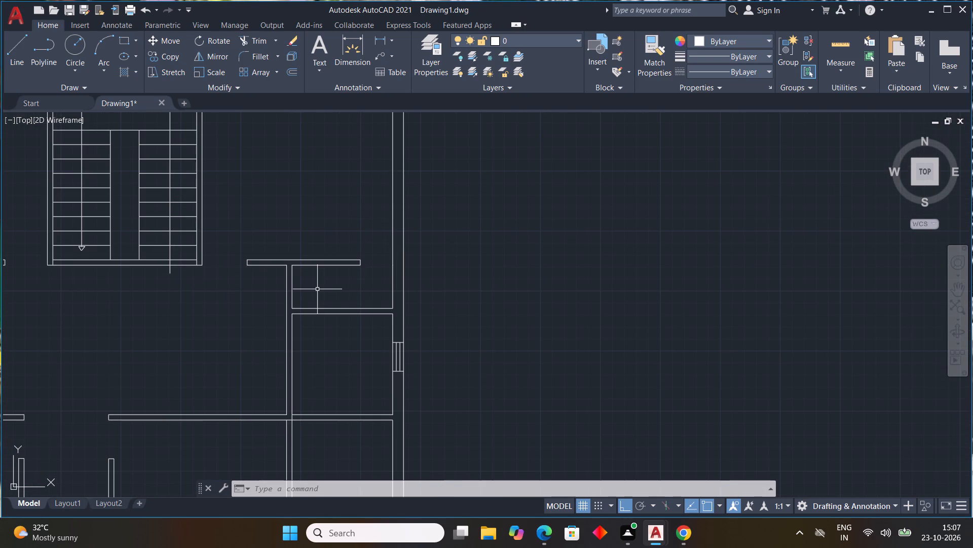
middle_drag(362, 383, 404, 263)
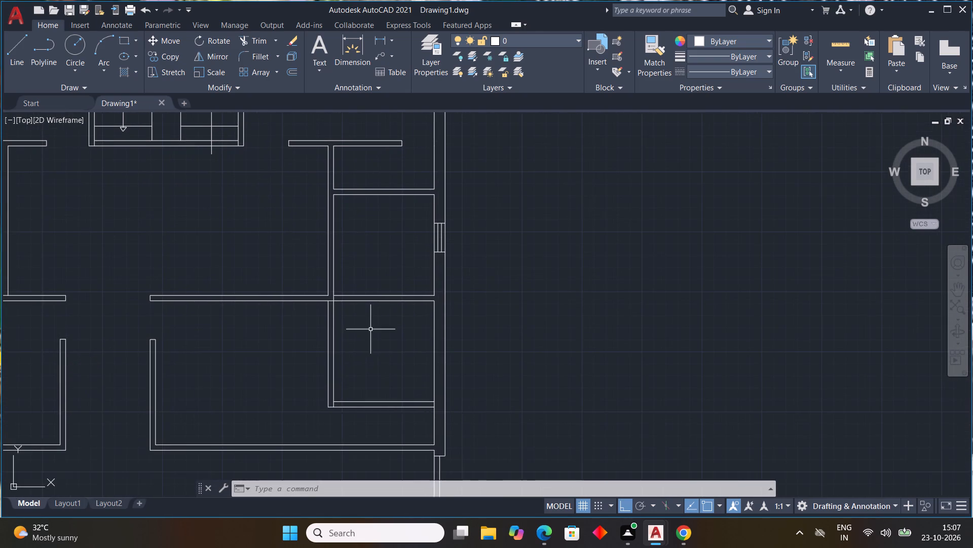
middle_drag(352, 370, 403, 318)
middle_click(404, 316)
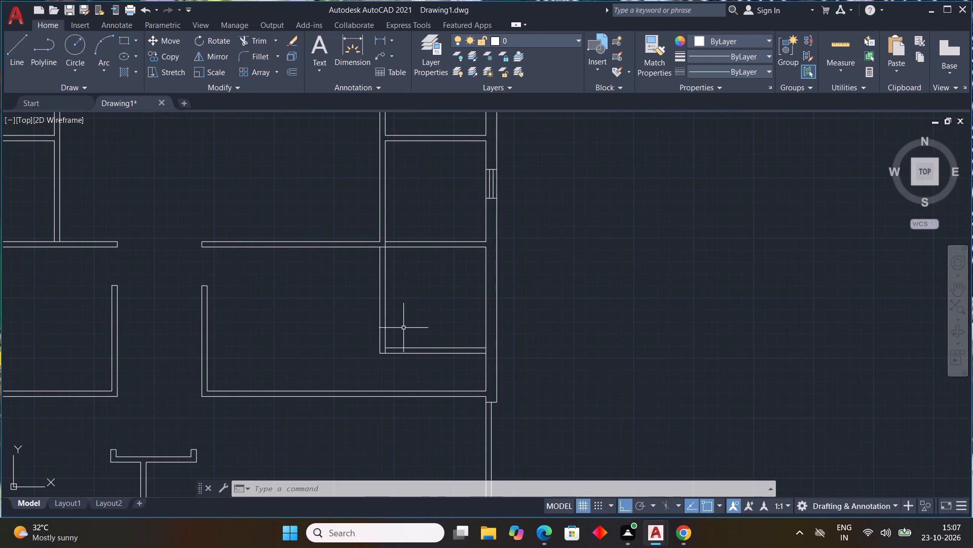
scroll(431, 370, up, 1)
middle_drag(431, 365, 430, 346)
middle_click(431, 346)
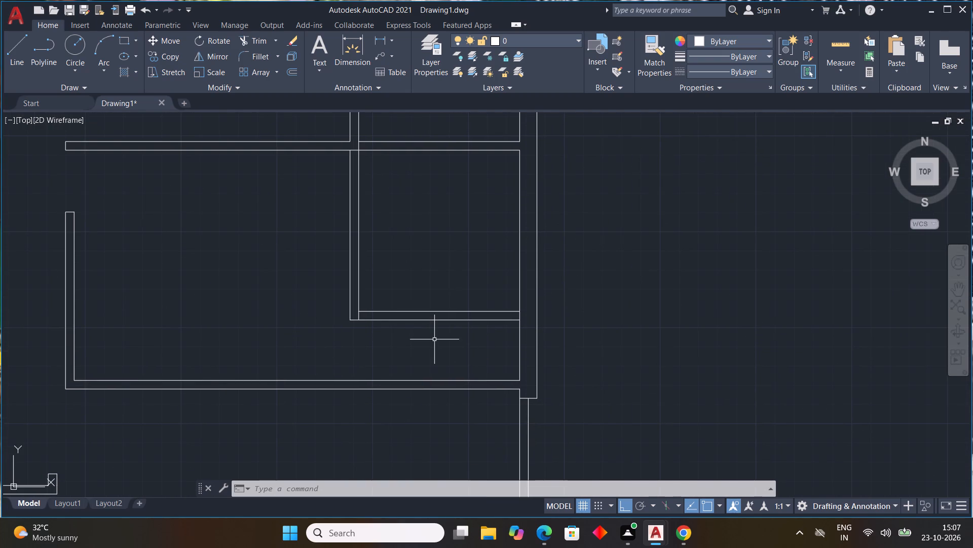
scroll(434, 339, down, 4)
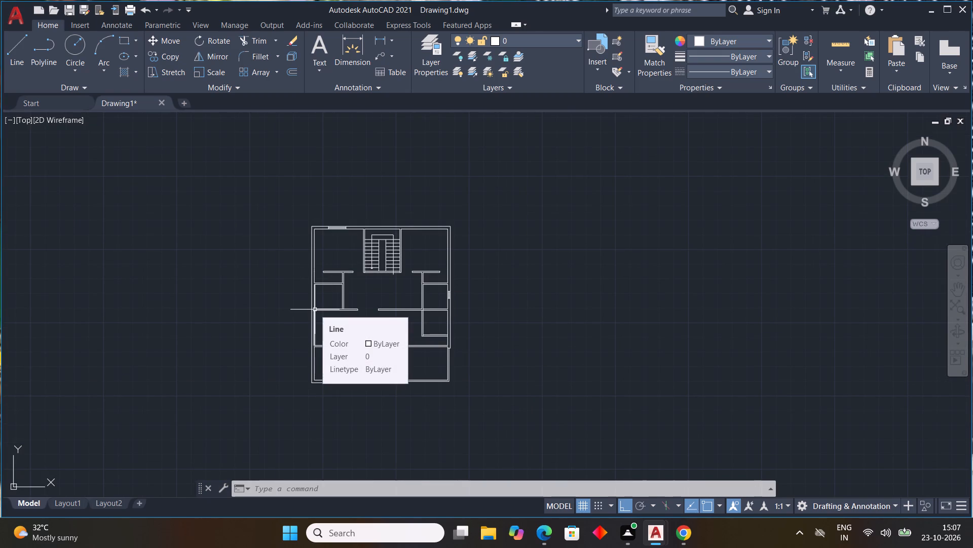
scroll(296, 304, down, 2)
scroll(349, 336, up, 4)
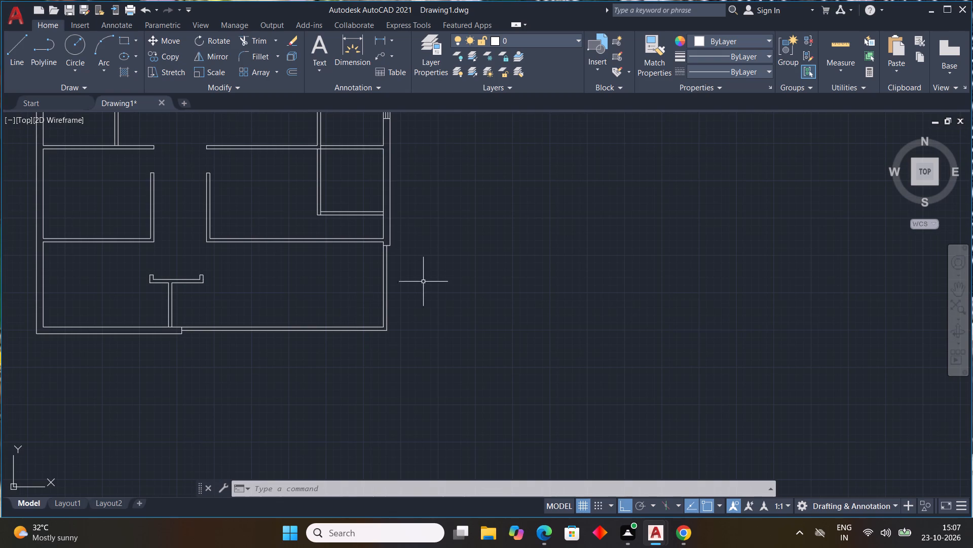
Draw a door leaf from the staircase's outer south-west corner: 1" west, 3' north, and back east to the stair wall.
scroll(394, 291, down, 3)
middle_drag(345, 279, 298, 370)
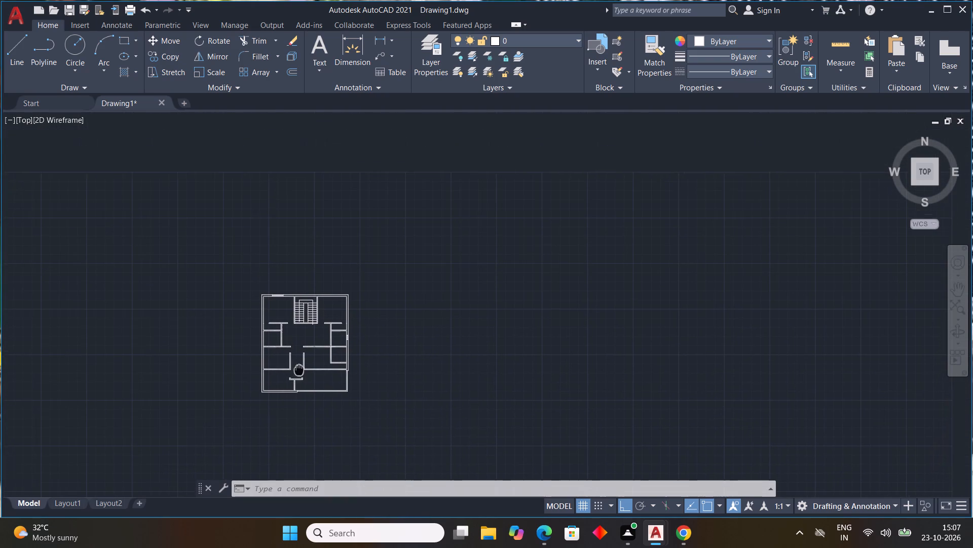
scroll(296, 322, up, 4)
text(L)
key(space)
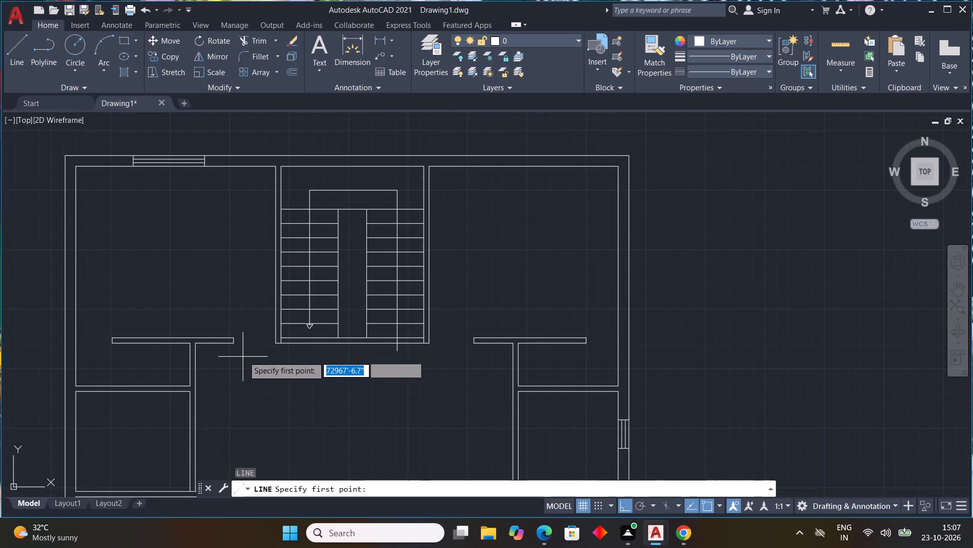
scroll(260, 348, up, 1)
middle_drag(261, 348, 283, 332)
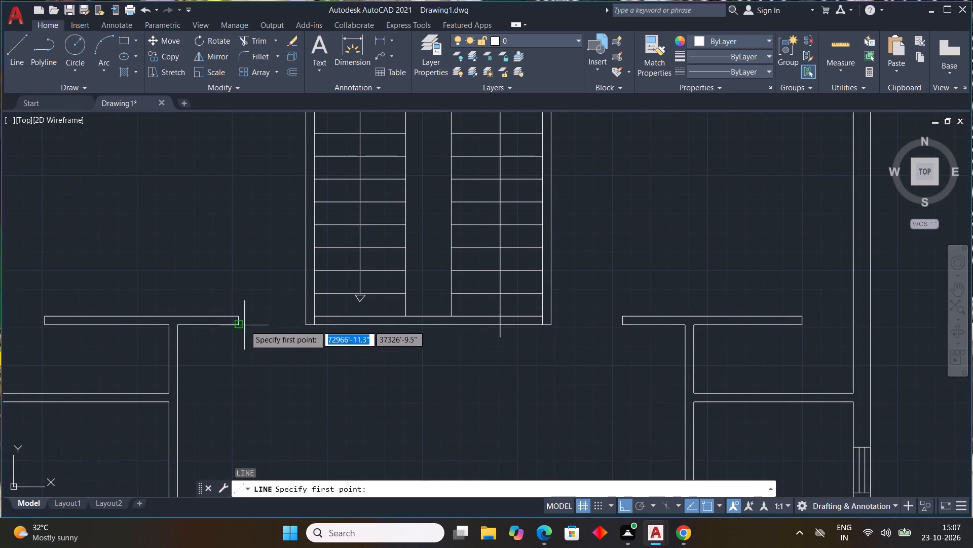
click(303, 325)
text(1")
key(Return)
middle_drag(272, 207, 256, 317)
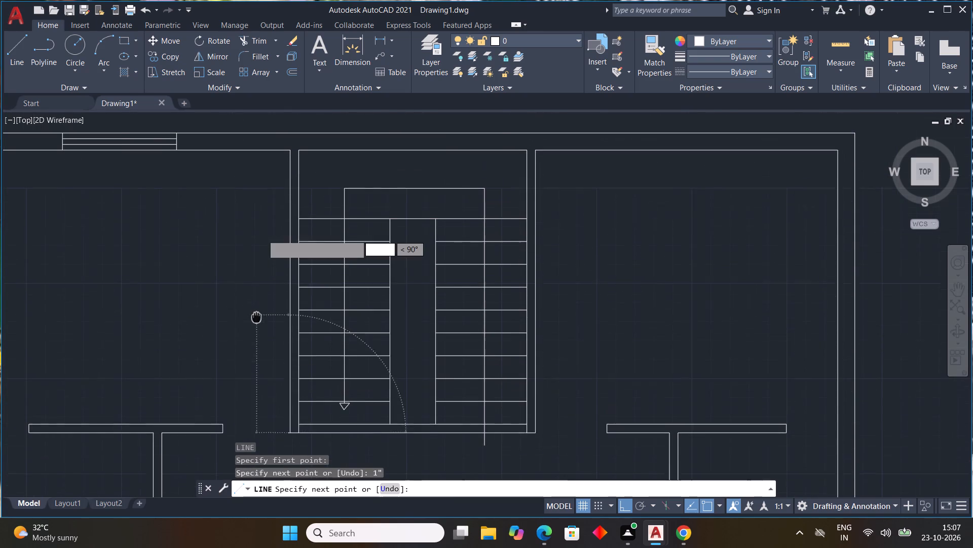
middle_drag(256, 317, 256, 322)
text(3')
key(Return)
scroll(300, 385, up, 2)
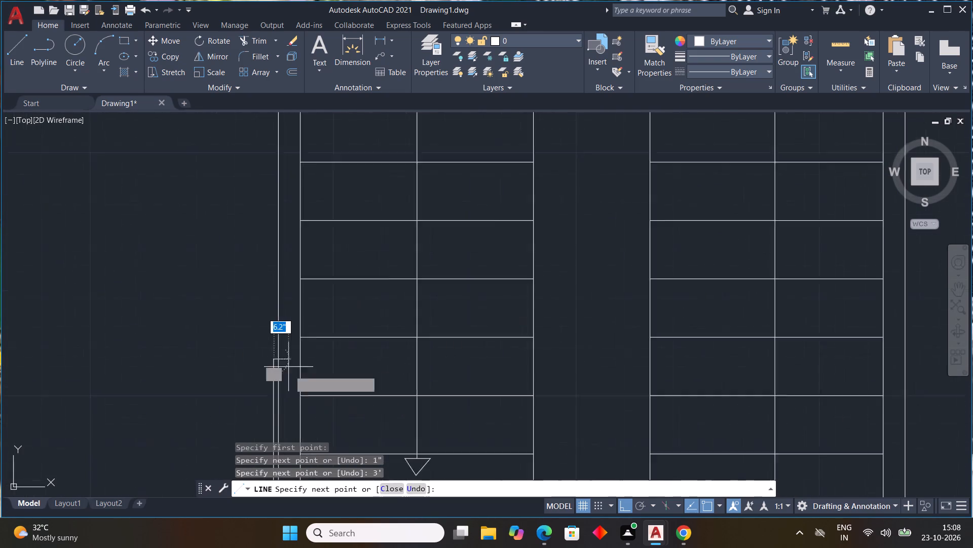
scroll(286, 366, up, 1)
click(272, 352)
key(Escape)
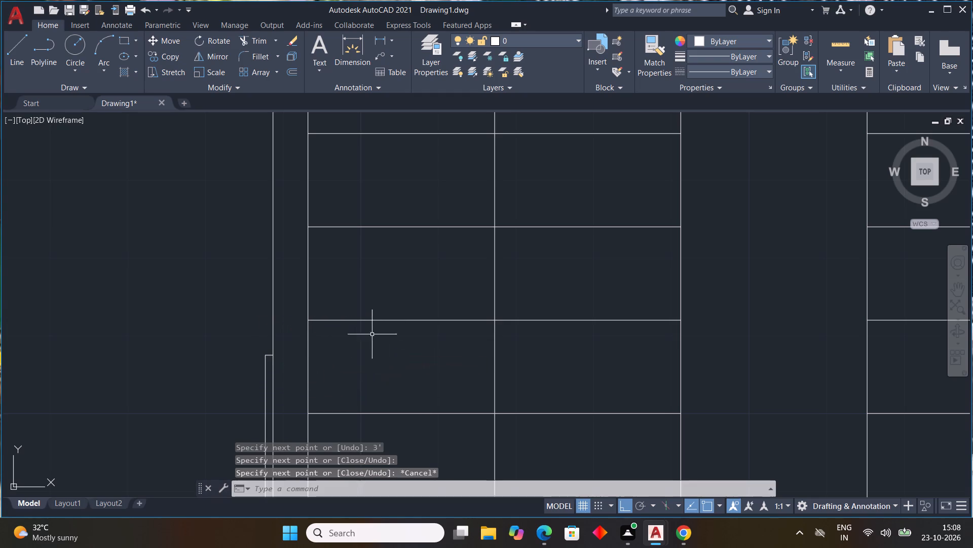
Draw the door swing as a three-point arc from the top of the staircase's west door leaf to the adjacent partition's east end.
click(100, 72)
click(111, 94)
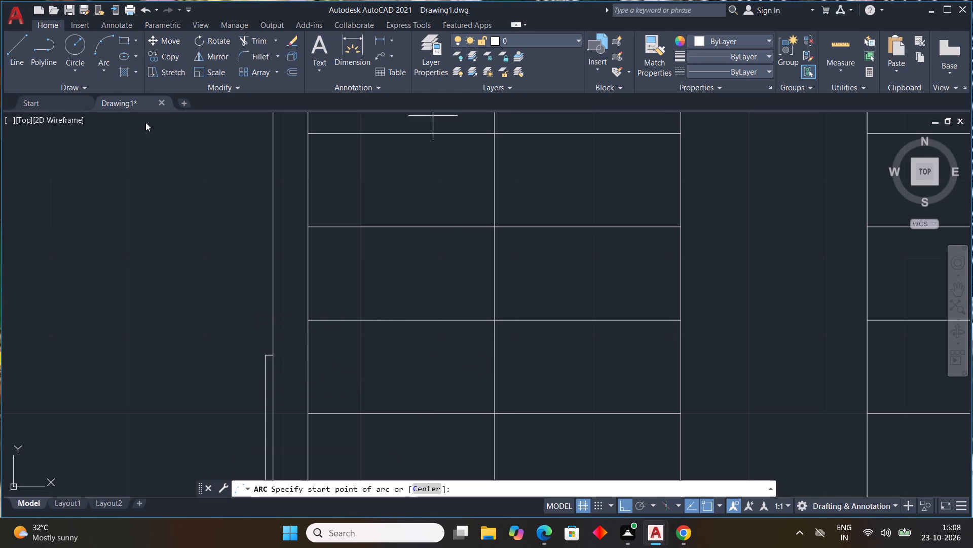
scroll(281, 238, down, 3)
scroll(289, 274, up, 4)
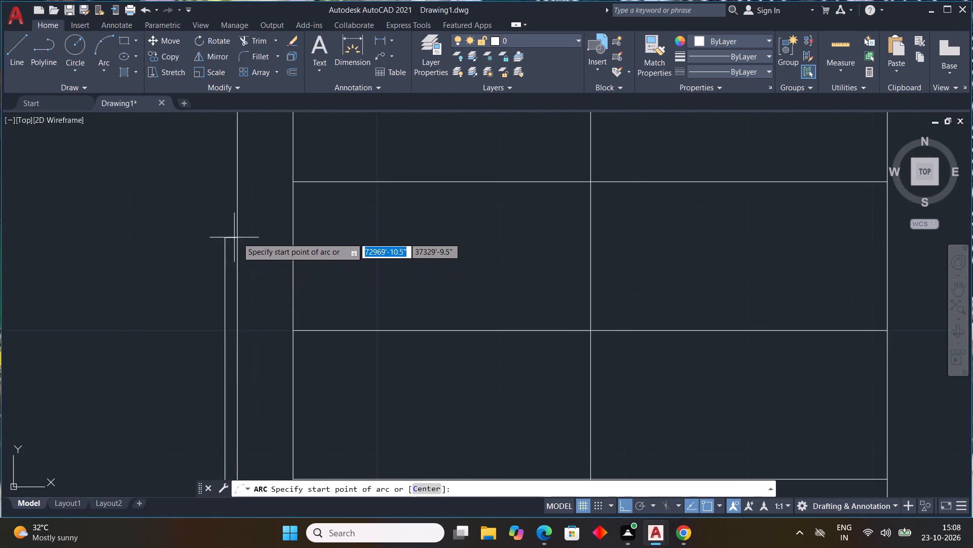
click(238, 237)
click(222, 241)
scroll(156, 276, down, 4)
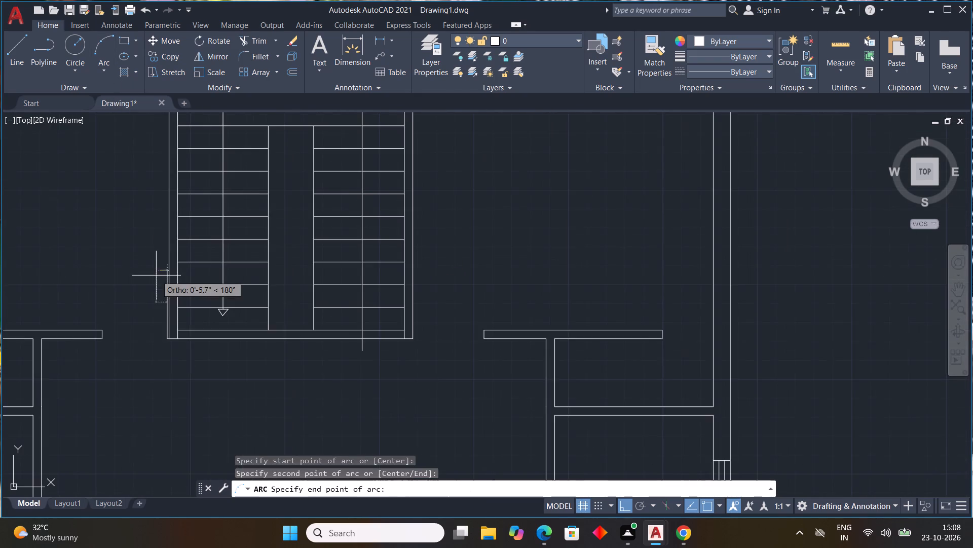
middle_drag(156, 276, 220, 237)
scroll(222, 235, up, 1)
click(132, 333)
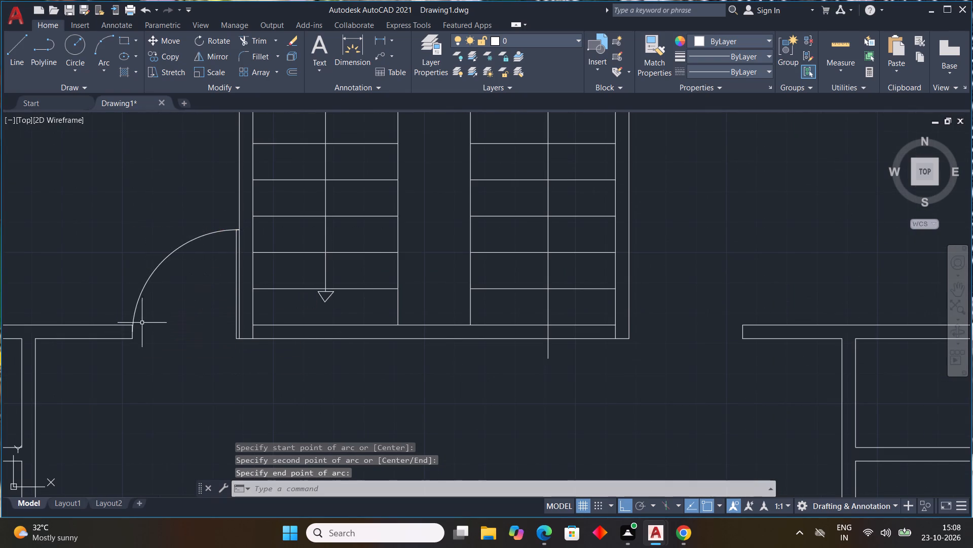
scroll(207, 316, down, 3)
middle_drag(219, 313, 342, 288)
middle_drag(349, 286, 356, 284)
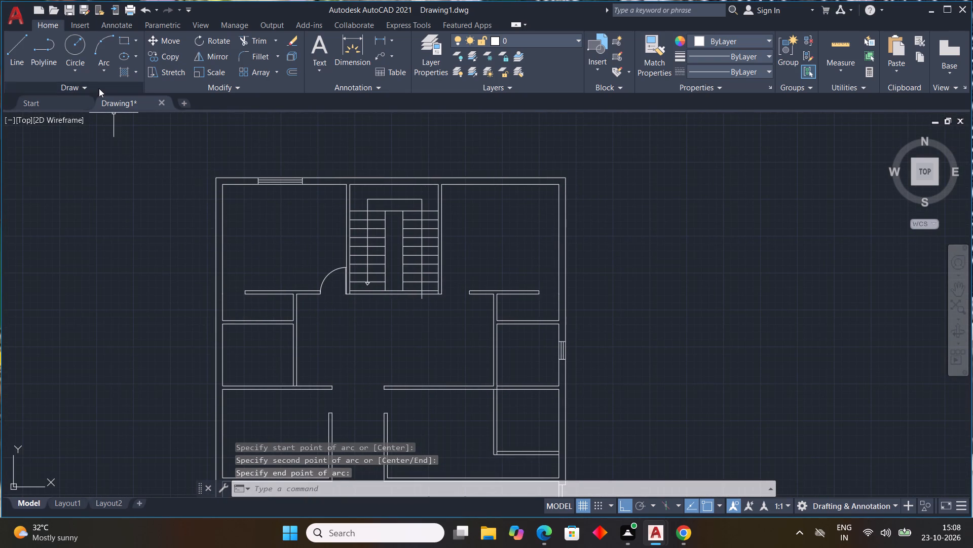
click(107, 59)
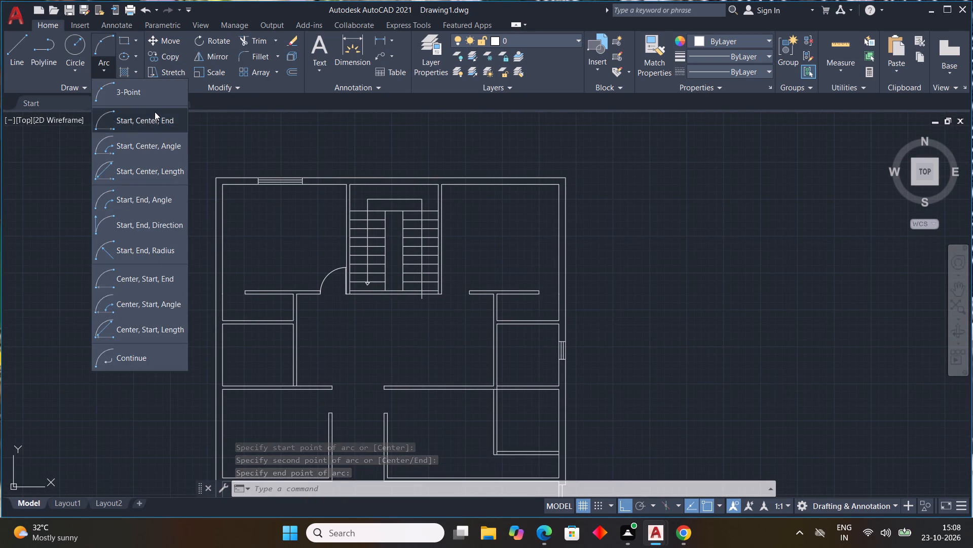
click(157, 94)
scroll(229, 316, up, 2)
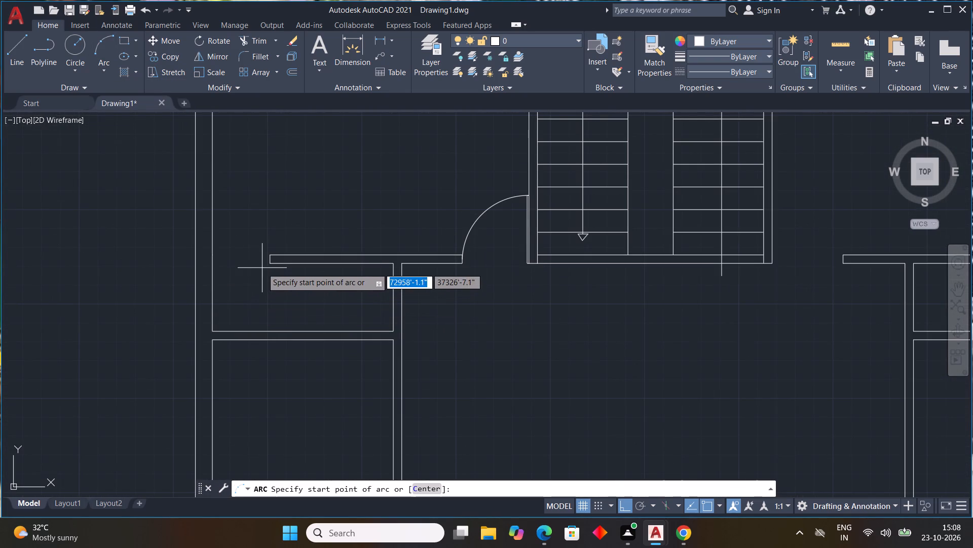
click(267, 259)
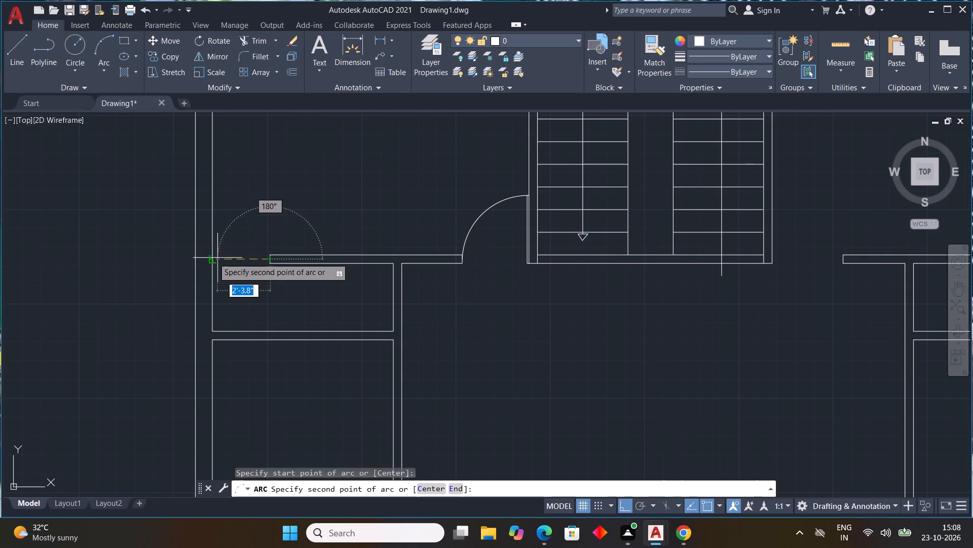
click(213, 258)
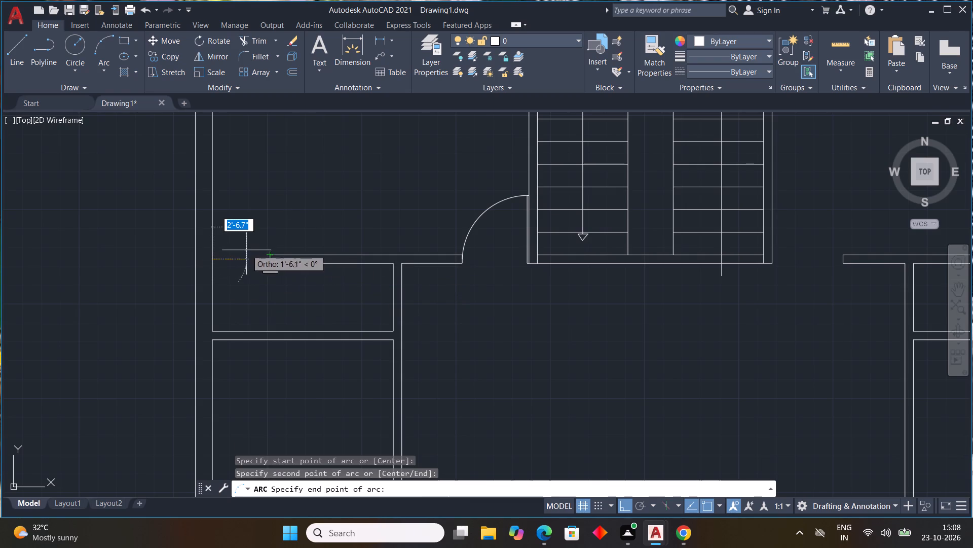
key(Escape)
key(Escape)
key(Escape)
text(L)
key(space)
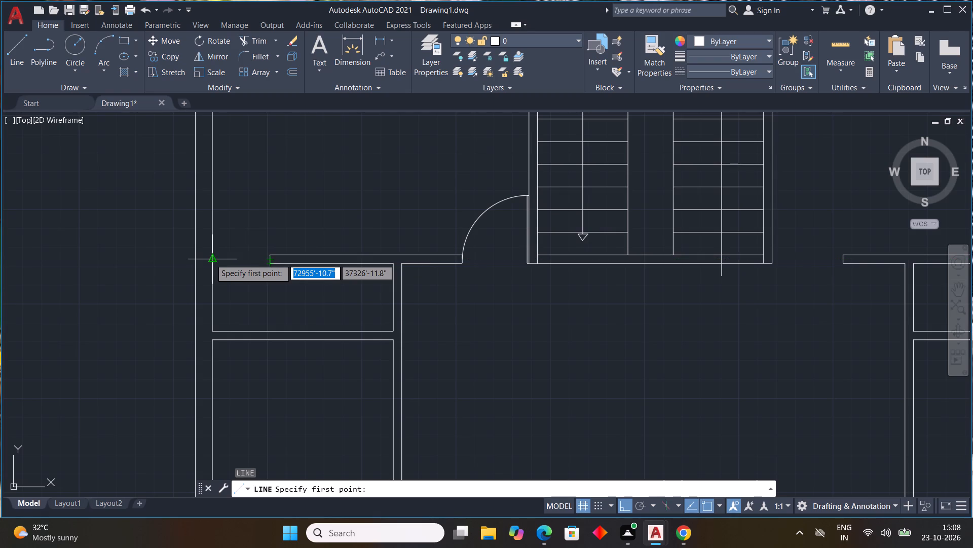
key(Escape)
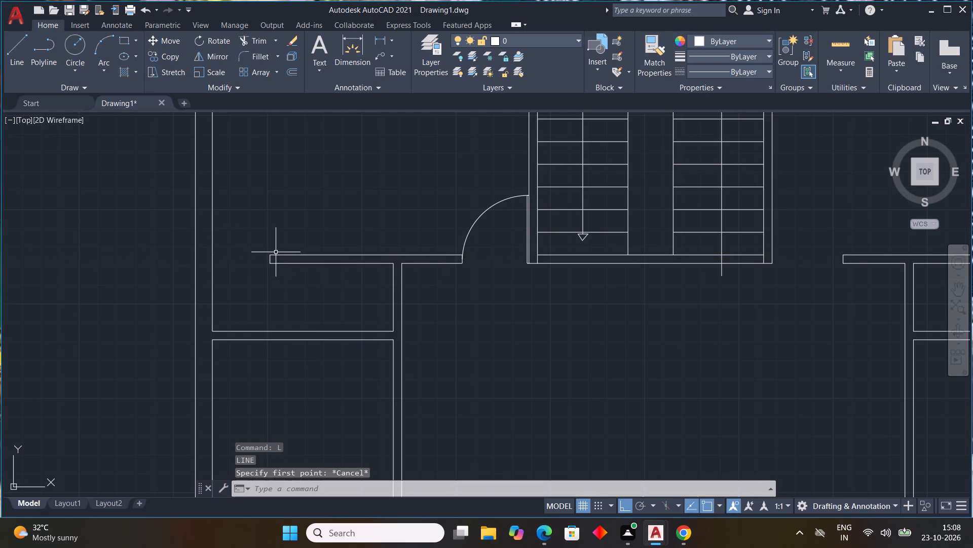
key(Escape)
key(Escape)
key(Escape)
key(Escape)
Draw a door leaf on the west wall's inner face, level with the partition's west end: 1" east, 2' north, and back west to the wall.
text(L)
key(space)
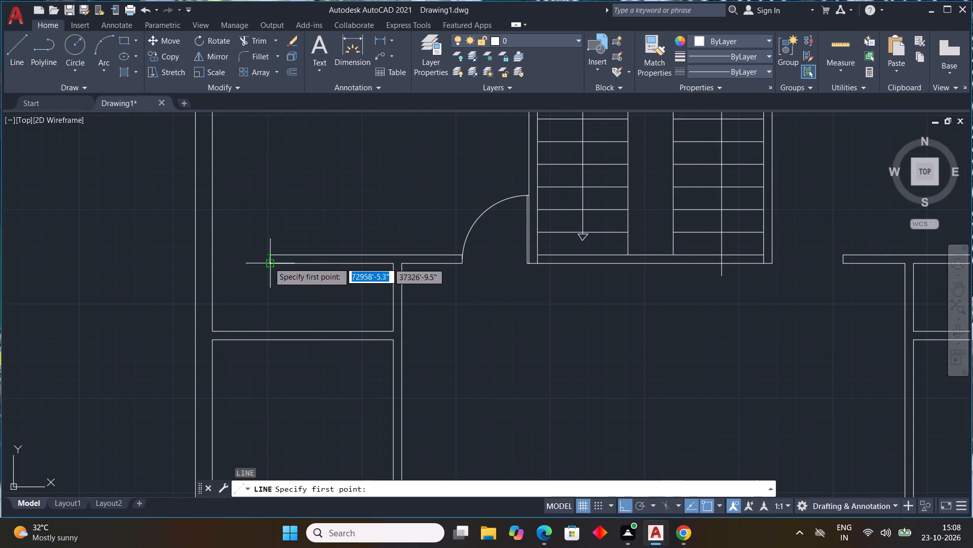
click(211, 259)
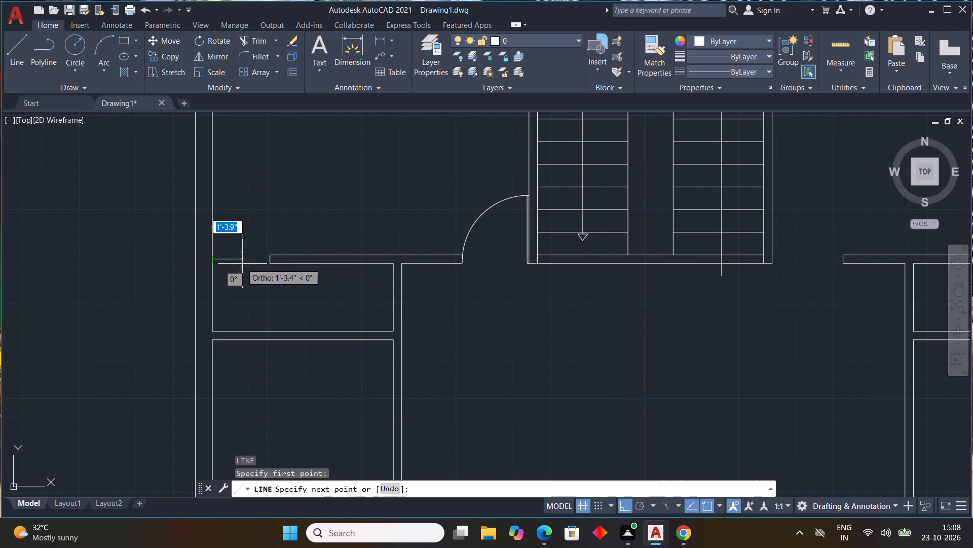
key(1)
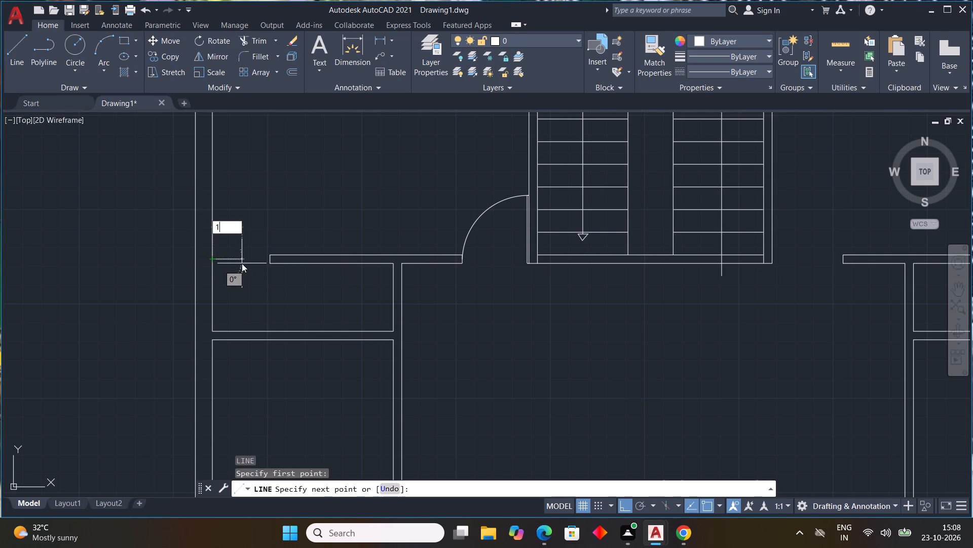
key(shift+quotedbl)
key(Return)
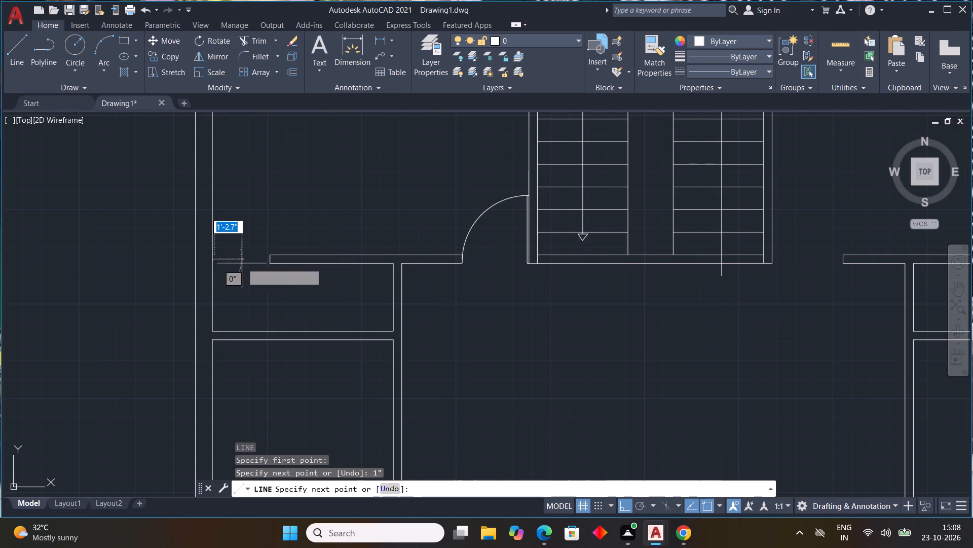
middle_drag(212, 181, 225, 255)
middle_click(225, 258)
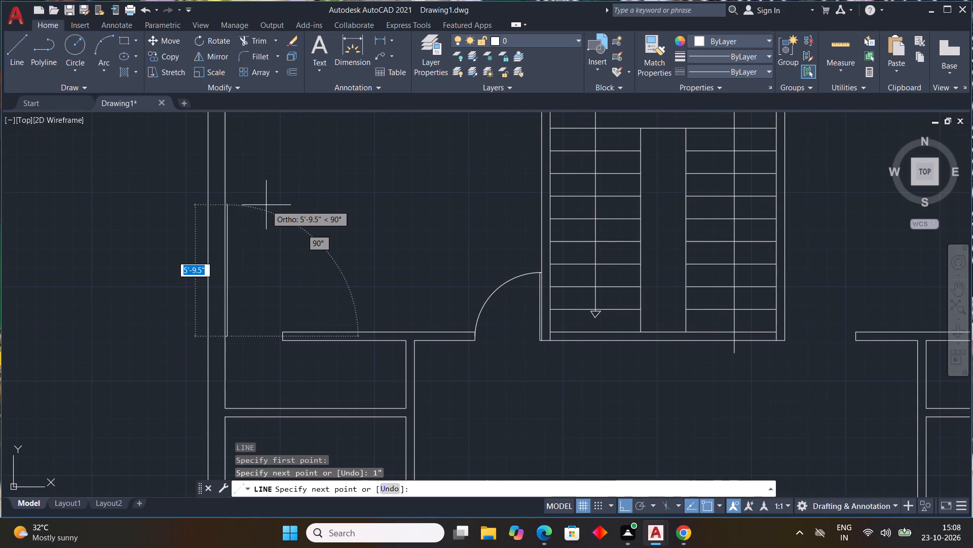
key(3)
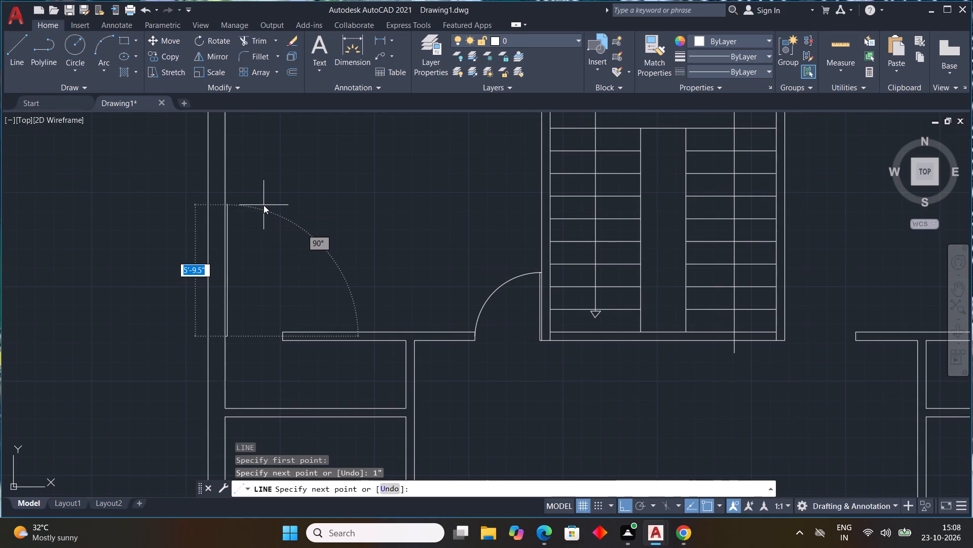
scroll(264, 205, down, 2)
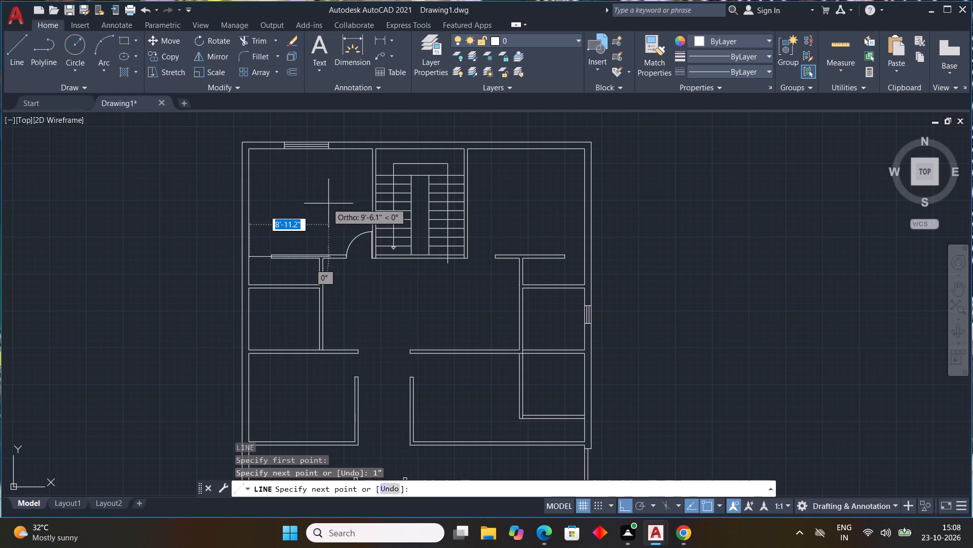
key(2)
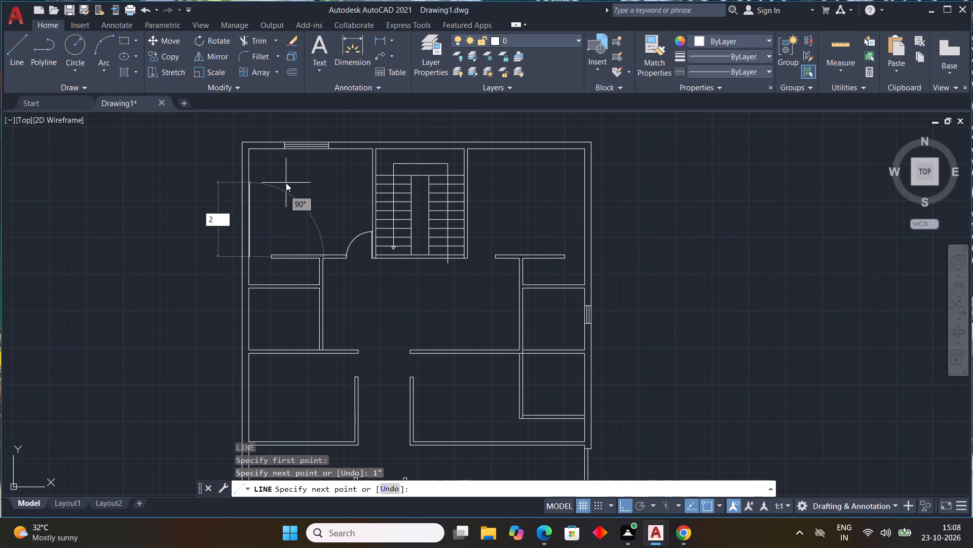
key(apostrophe)
key(Return)
scroll(240, 232, up, 2)
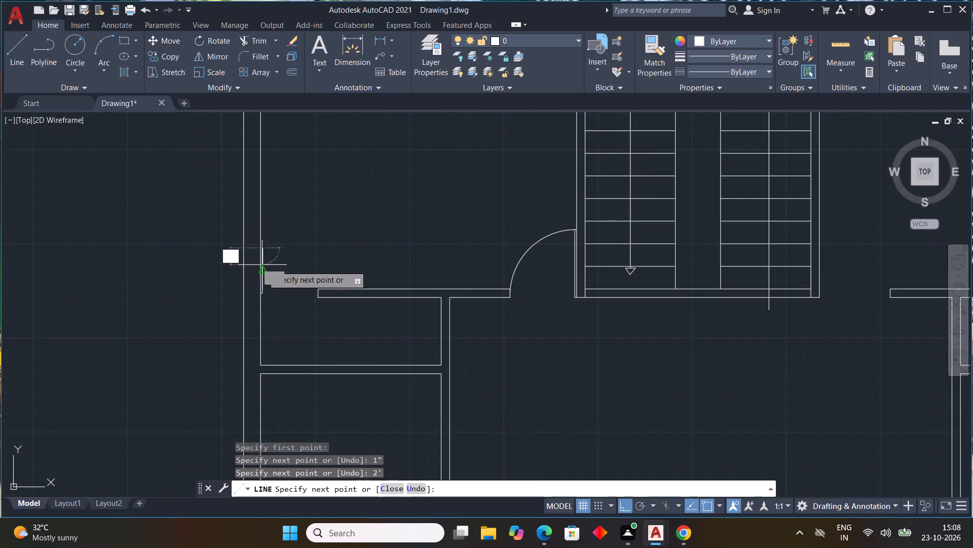
scroll(257, 256, up, 4)
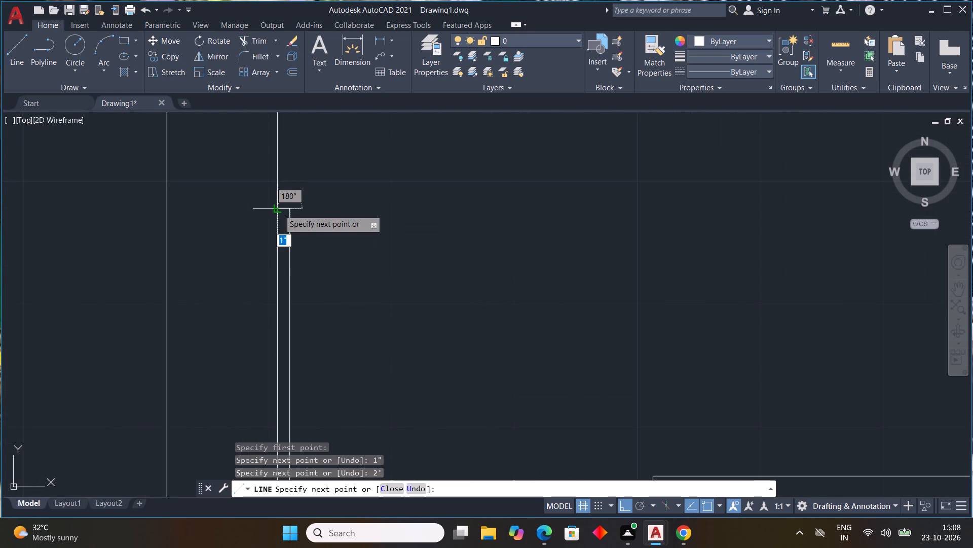
click(279, 210)
key(Escape)
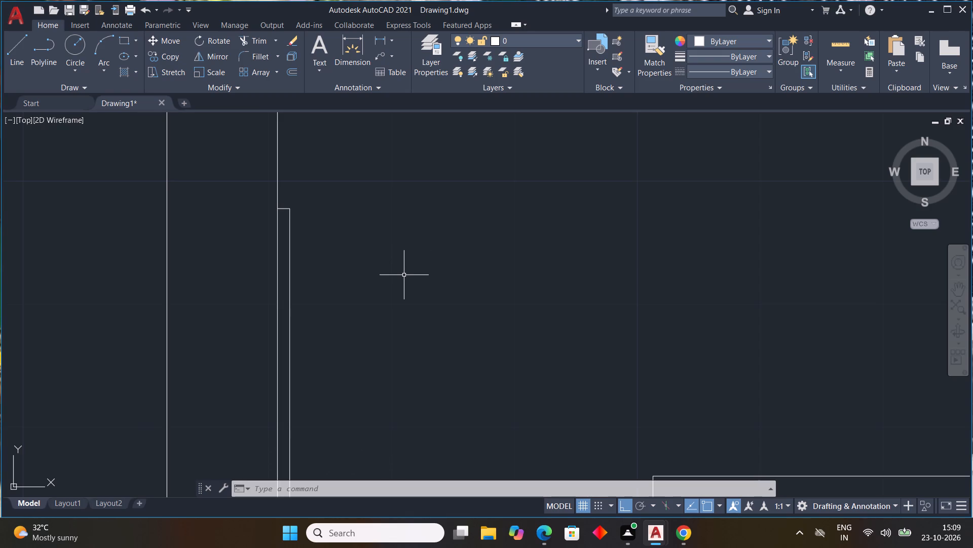
Draw the west door's swing as a three-point arc from the top of its 2' leaf to the partition's west end.
scroll(485, 235, down, 3)
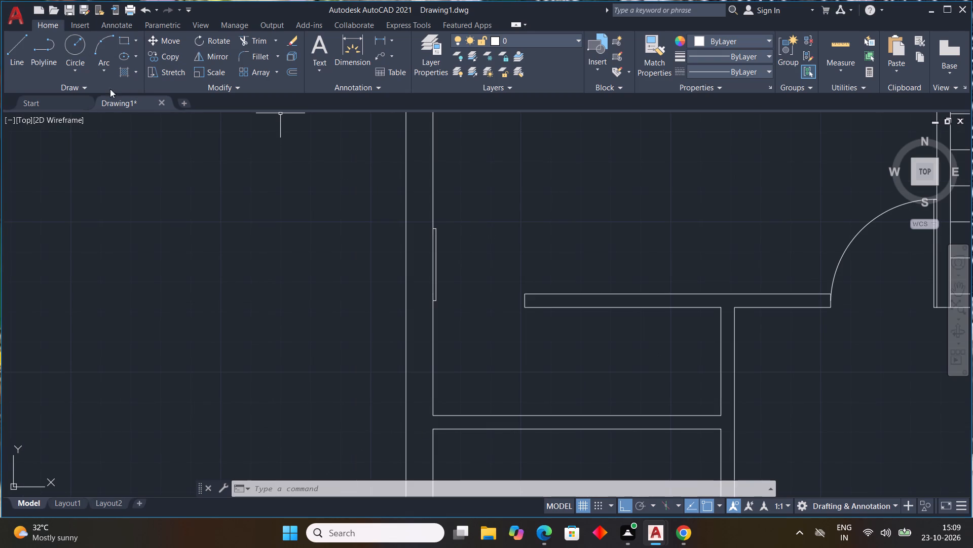
click(103, 76)
click(121, 89)
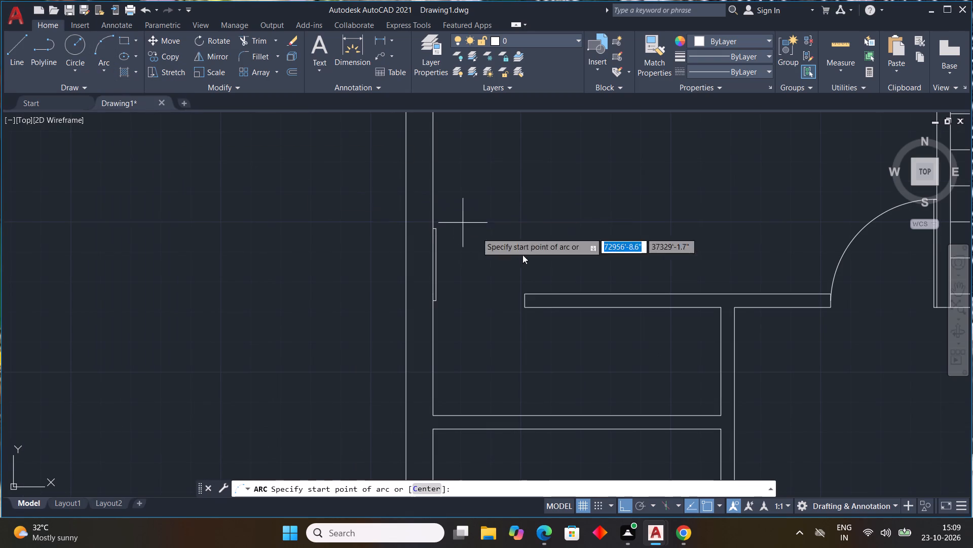
middle_drag(522, 255, 376, 241)
scroll(311, 214, up, 4)
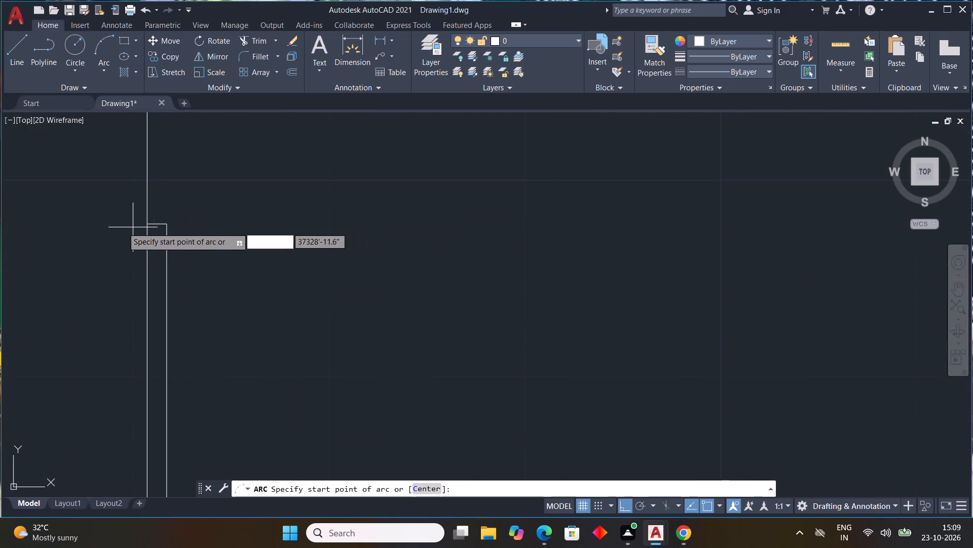
click(144, 222)
click(165, 225)
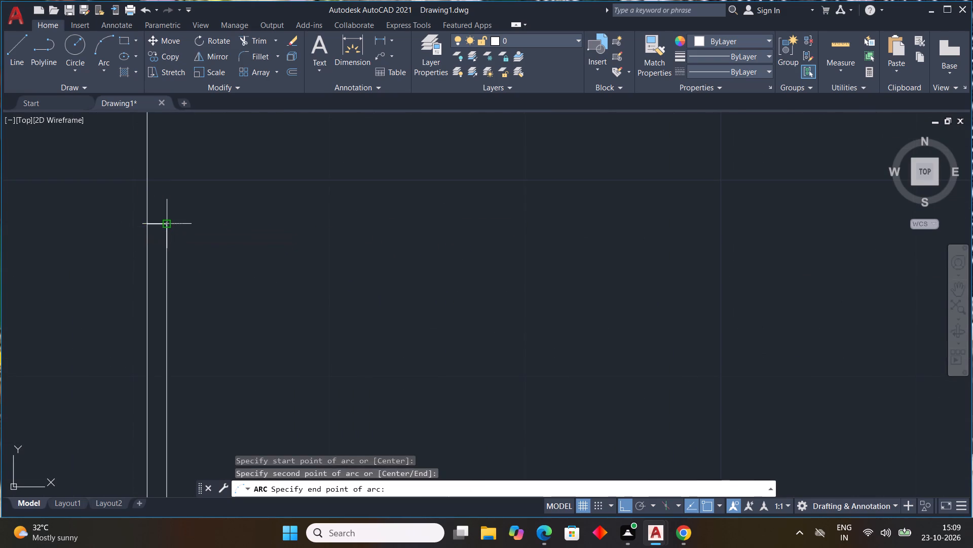
scroll(300, 275, down, 4)
middle_drag(363, 334, 332, 297)
middle_drag(330, 296, 324, 292)
click(332, 304)
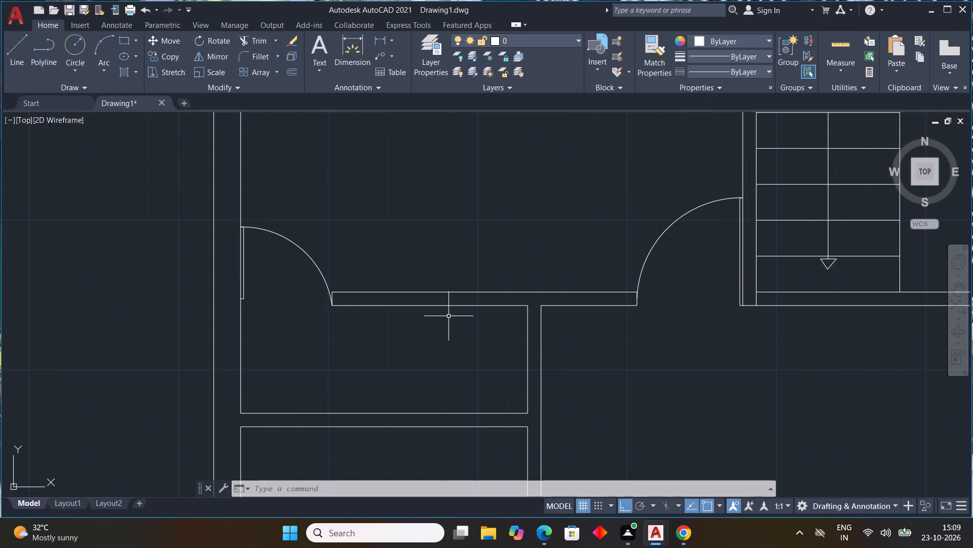
Draw a door leaf from the staircase's outer south-east corner: 1" east, 3' north, and back west to the stair wall.
scroll(491, 222, down, 3)
middle_drag(528, 302, 534, 339)
middle_click(534, 339)
middle_click(534, 339)
middle_click(534, 339)
middle_click(534, 339)
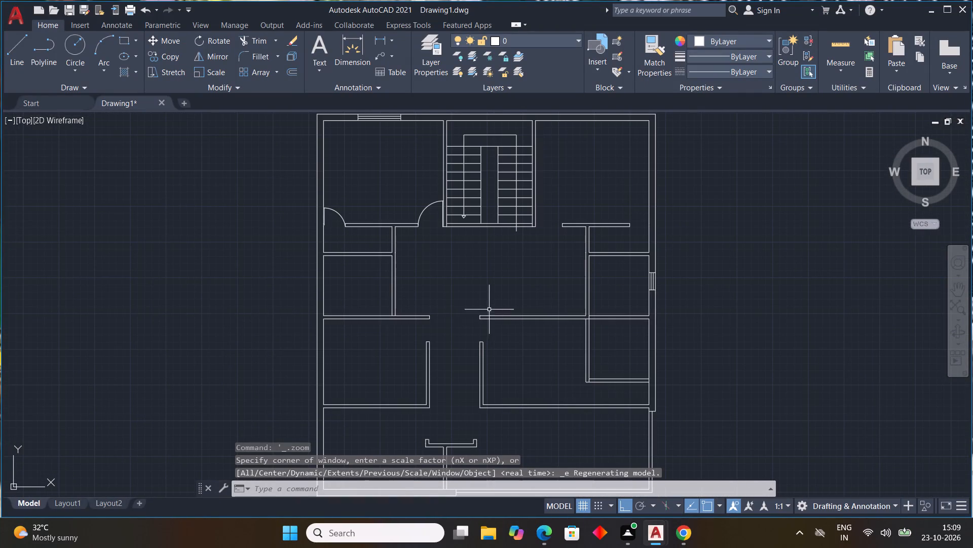
scroll(589, 290, up, 1)
middle_drag(583, 250, 570, 332)
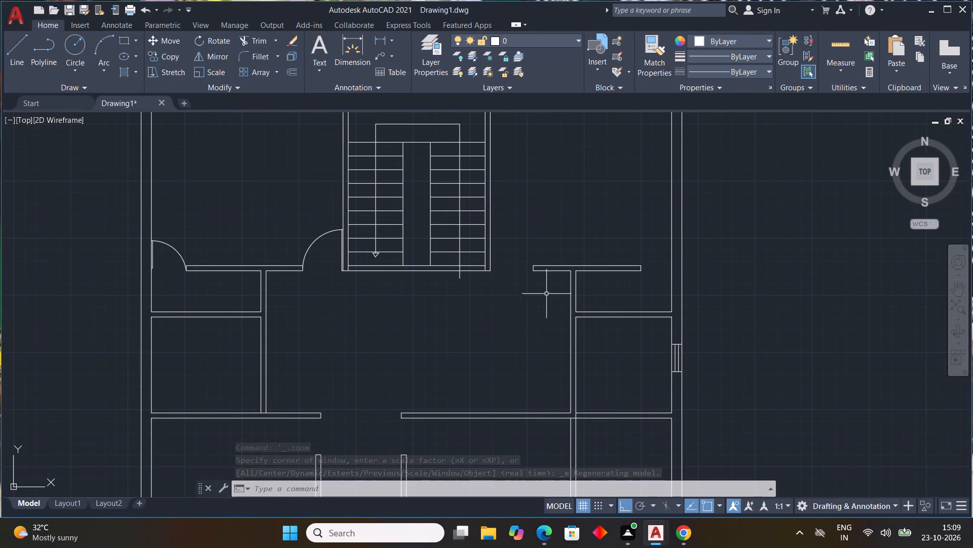
key(l)
key(space)
scroll(493, 269, up, 3)
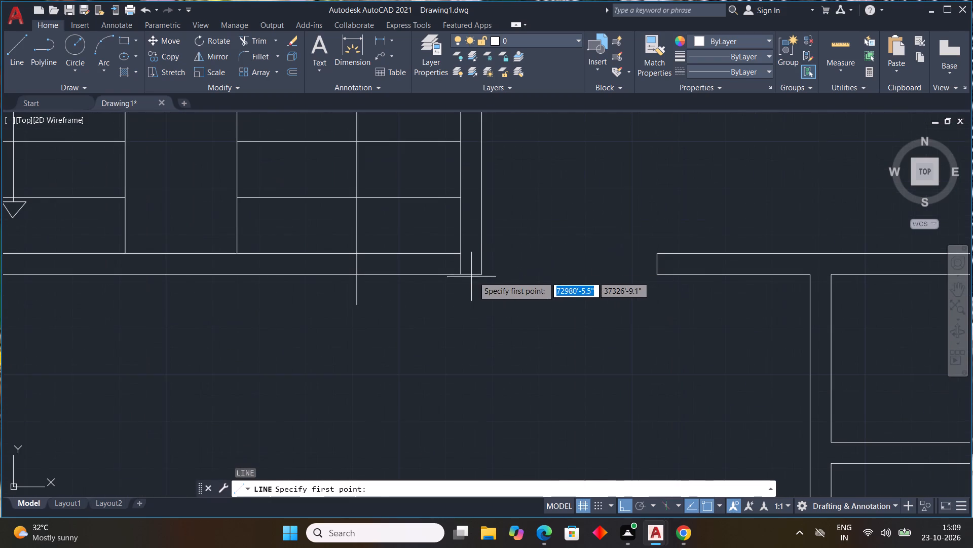
click(479, 277)
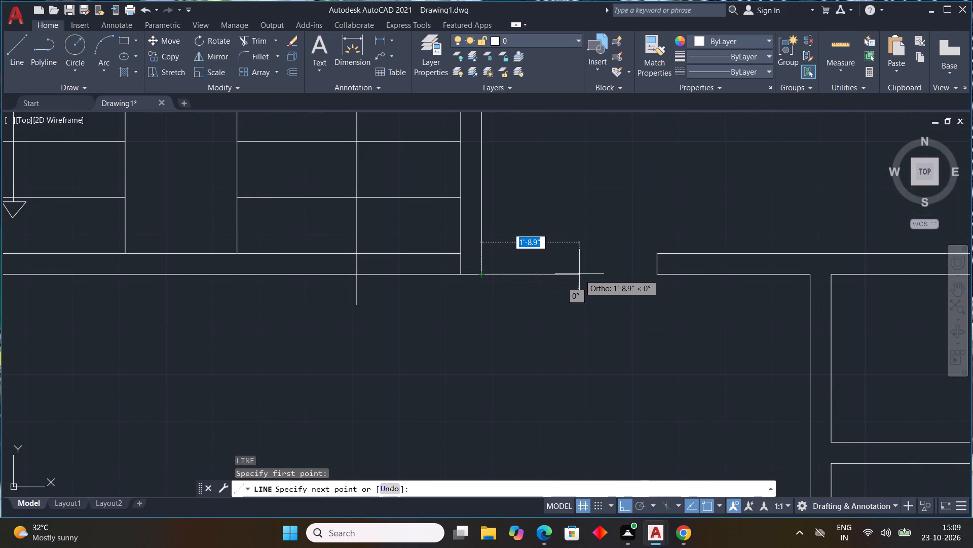
key(1)
key(shift+quotedbl)
key(Return)
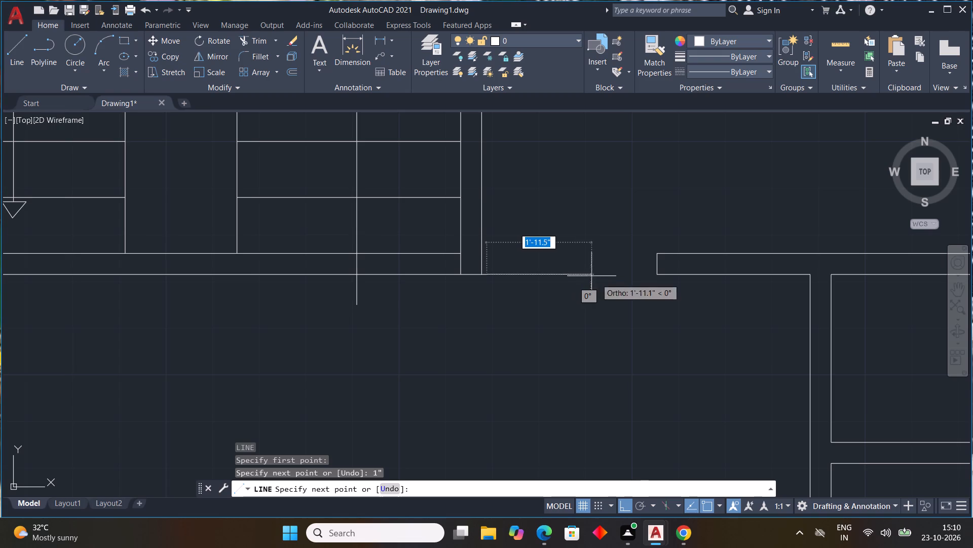
middle_drag(521, 192, 523, 330)
middle_click(523, 331)
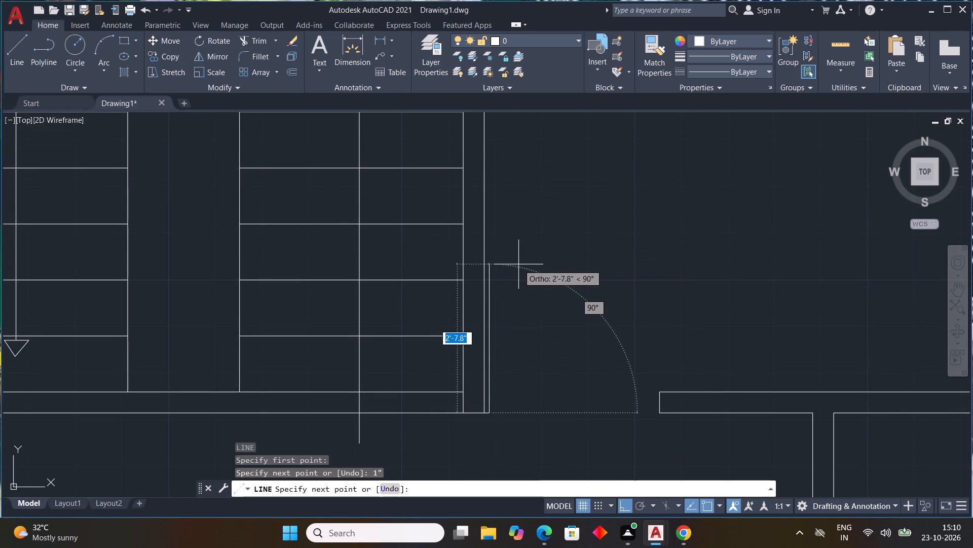
text(3')
key(Return)
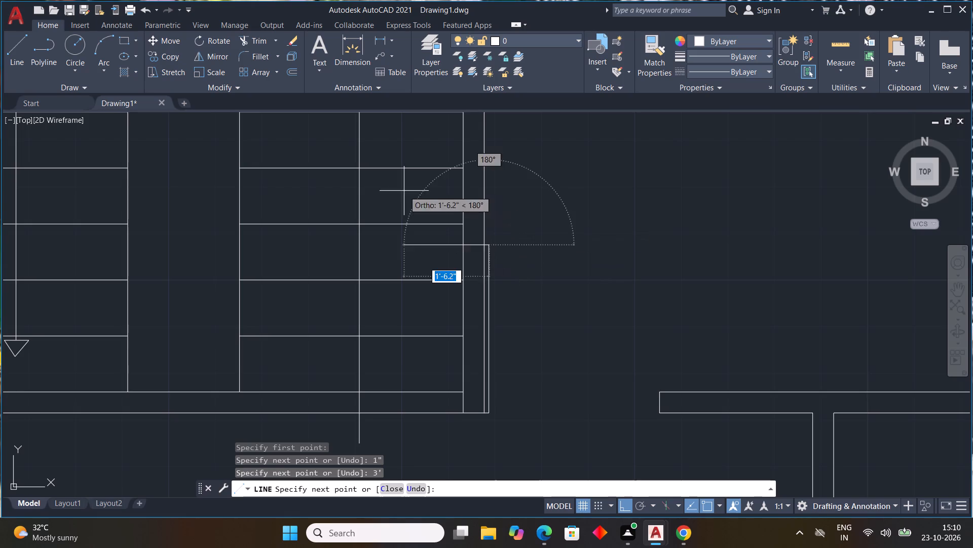
scroll(452, 261, up, 4)
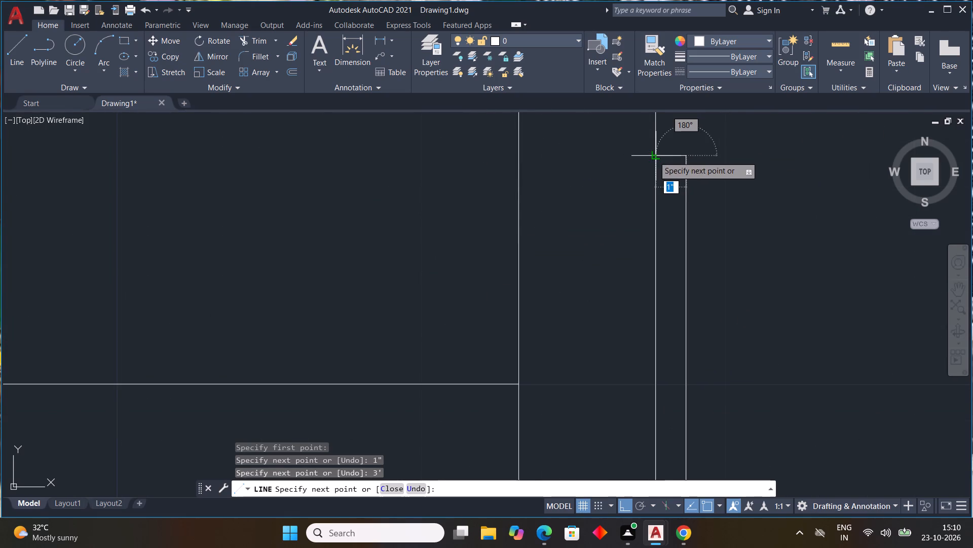
click(654, 156)
key(Escape)
Draw the door swing as a three-point arc from the top of the staircase's east door leaf to the adjacent partition's west end.
scroll(841, 177, down, 4)
middle_drag(840, 296, 505, 290)
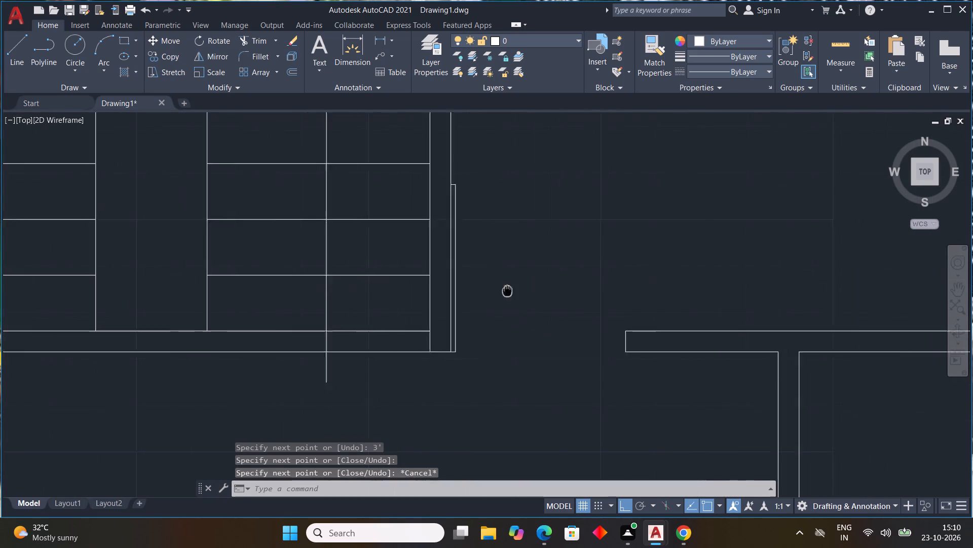
middle_drag(505, 290, 430, 290)
middle_drag(398, 282, 332, 263)
click(106, 67)
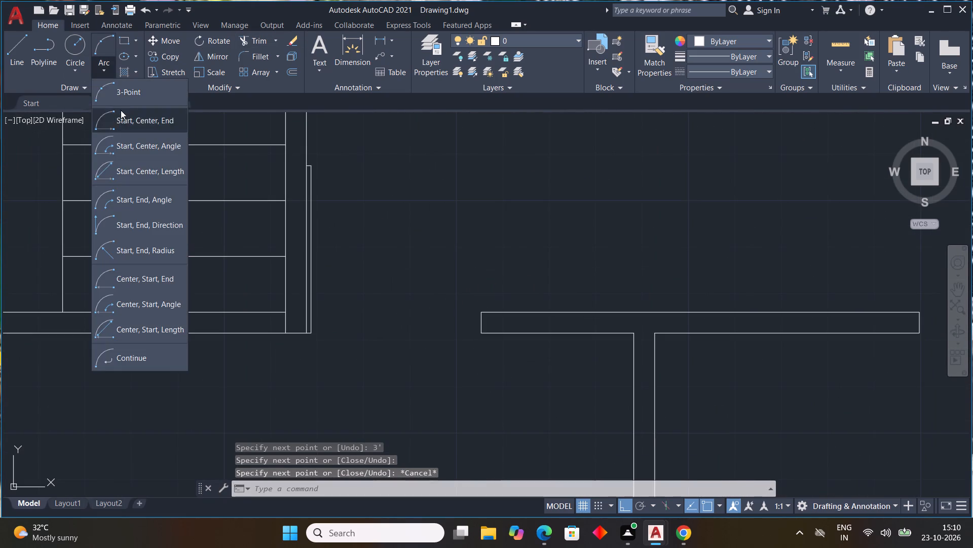
click(117, 99)
scroll(315, 172, up, 3)
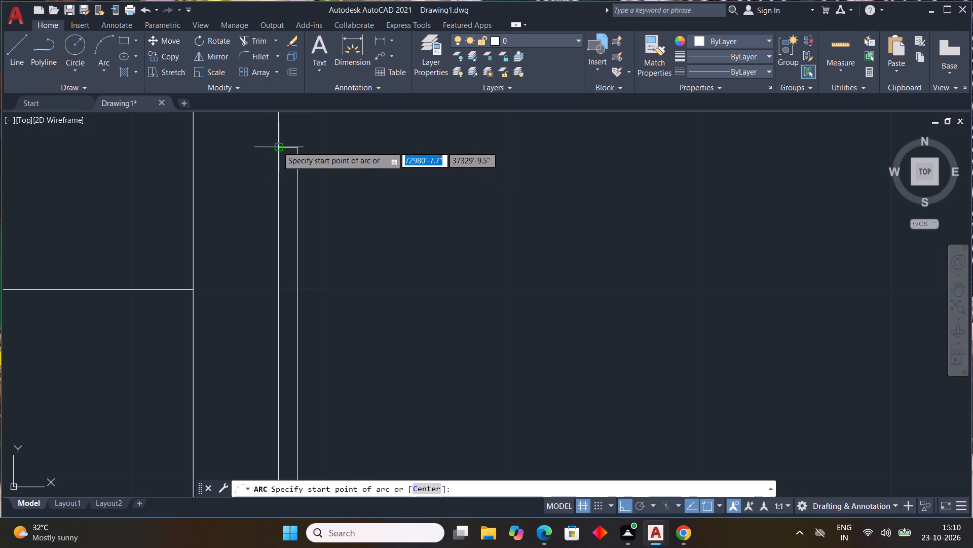
click(277, 146)
click(298, 147)
scroll(391, 258, down, 3)
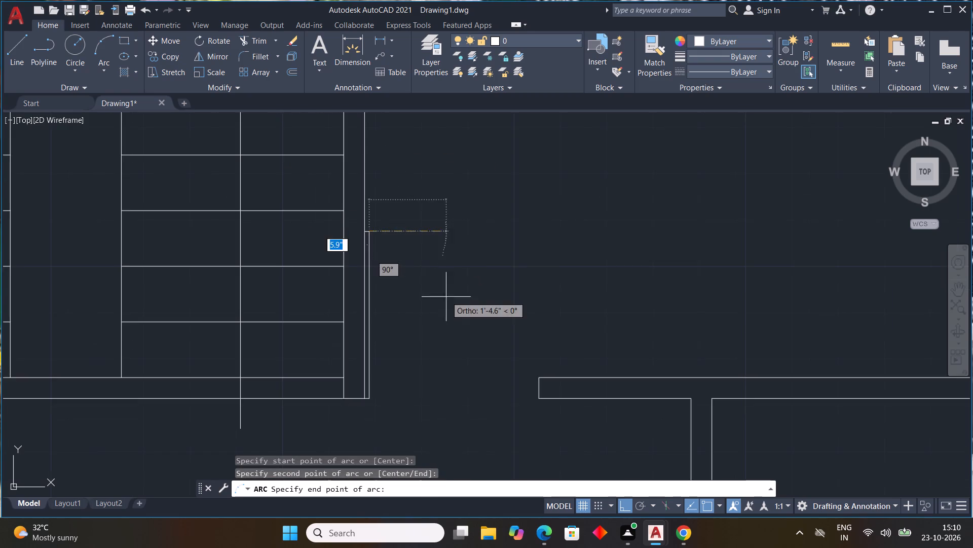
middle_drag(446, 297, 428, 236)
middle_click(424, 230)
click(518, 323)
Draw a door leaf on the east wall's inner face, level with the partition's east end: 1" west, 2' north, and back east to the wall.
scroll(573, 352, down, 2)
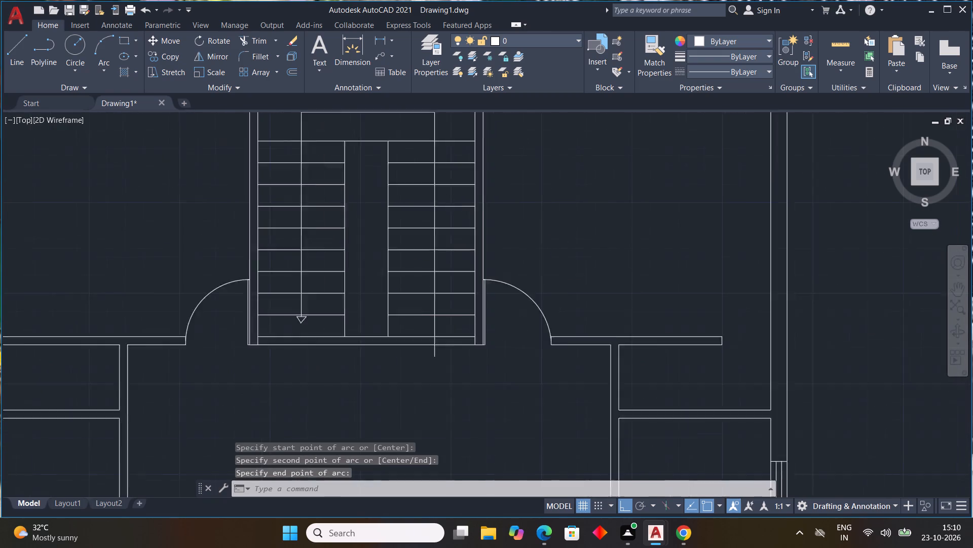
scroll(571, 352, down, 1)
middle_drag(604, 384, 317, 330)
middle_click(314, 330)
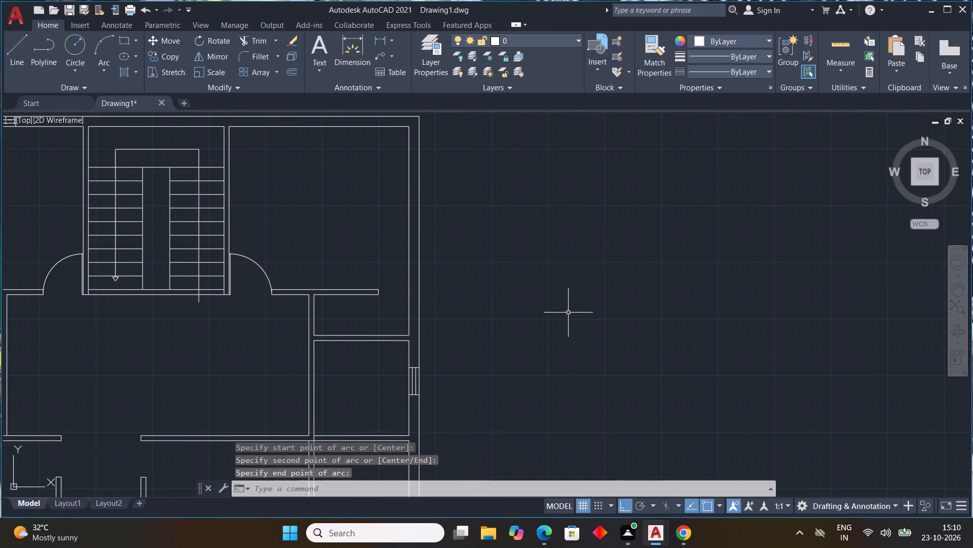
text(L)
key(space)
scroll(380, 290, up, 3)
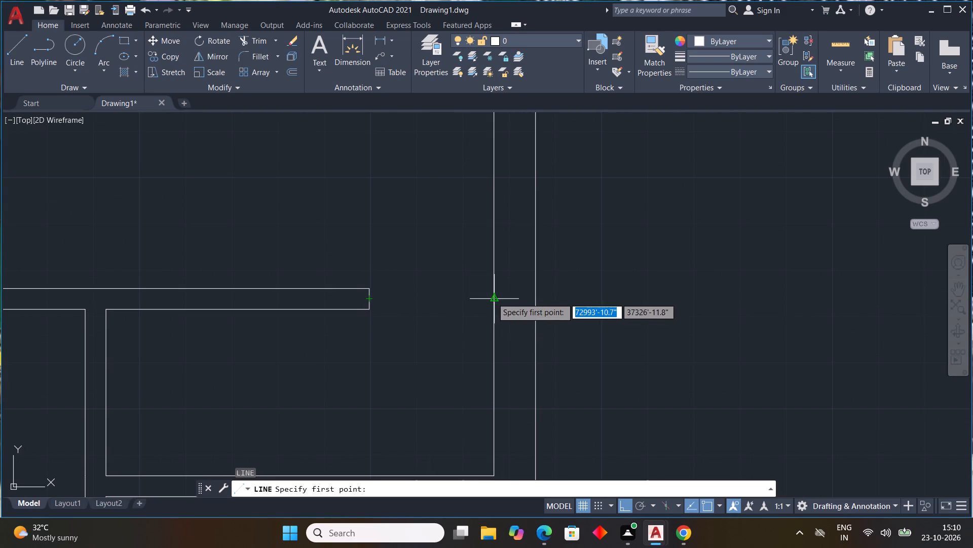
drag(494, 298, 483, 295)
text(1")
key(Return)
middle_drag(535, 235, 506, 316)
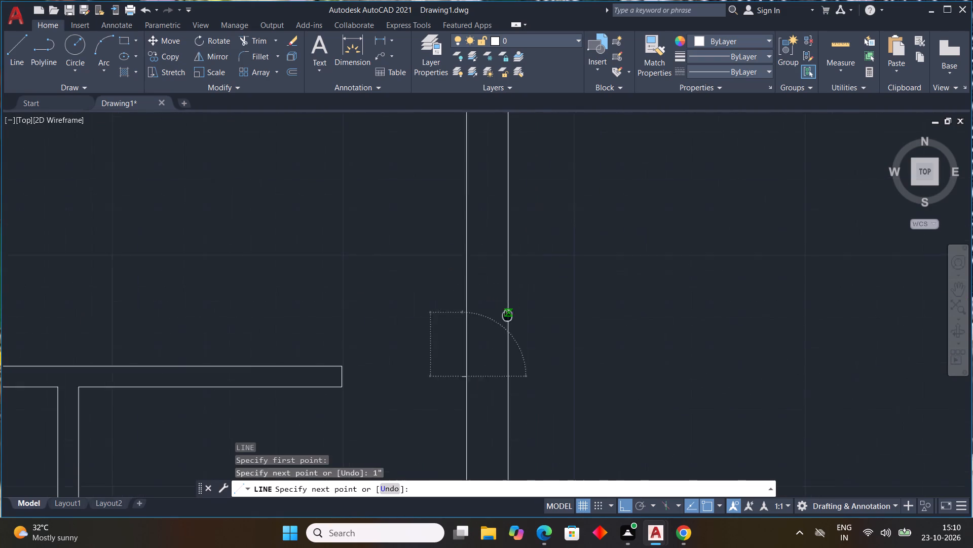
middle_drag(506, 316, 499, 328)
text(2')
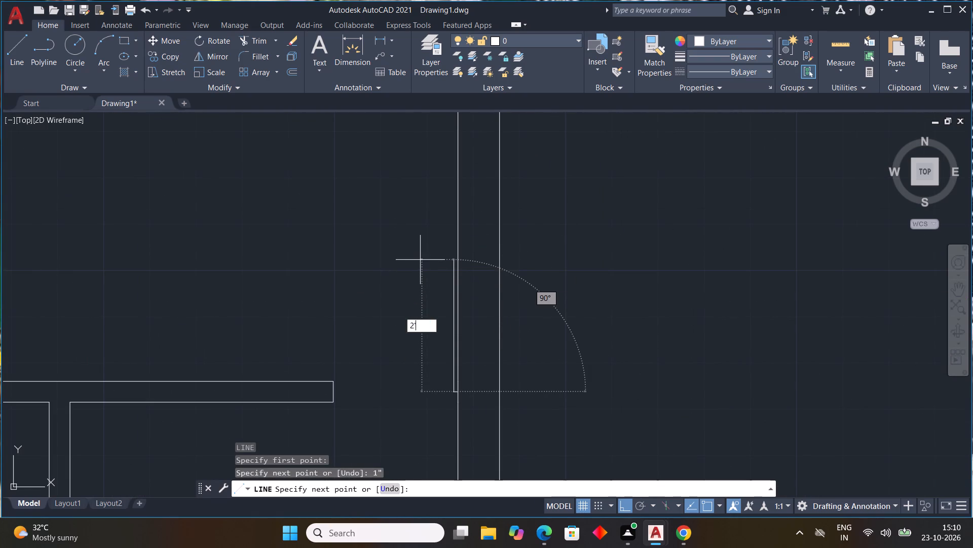
key(Return)
scroll(460, 279, up, 3)
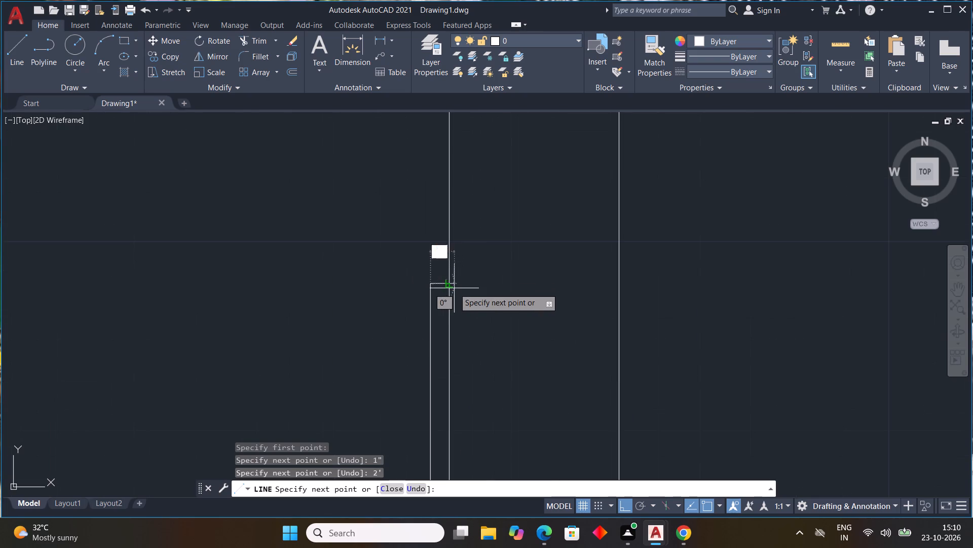
click(454, 288)
key(Escape)
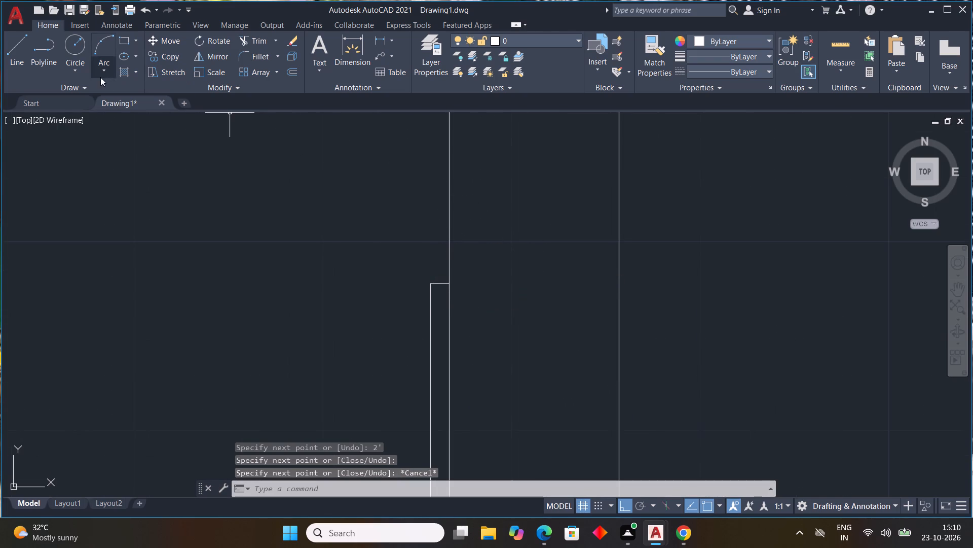
Draw the east door's swing as a three-point arc from the top of its 2' leaf to the partition's east end.
click(97, 65)
click(117, 99)
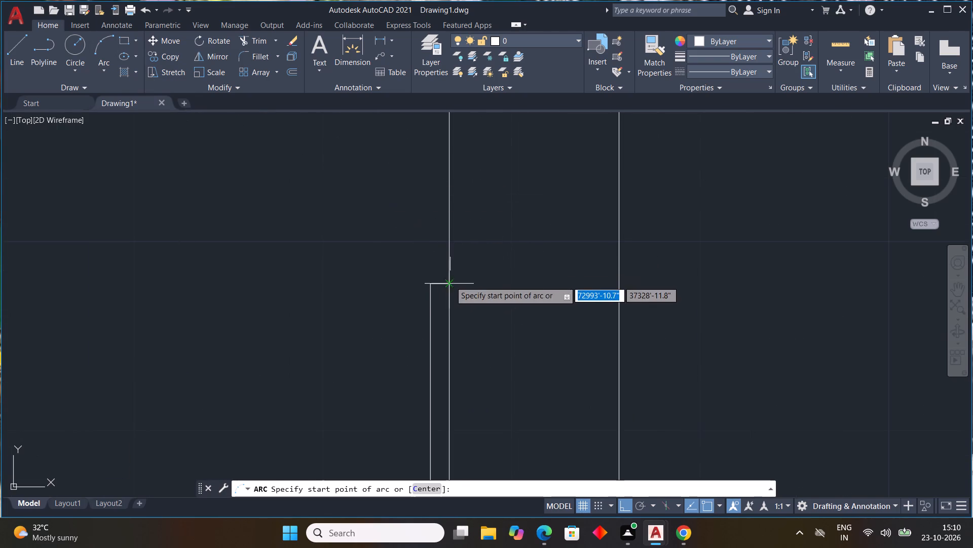
click(451, 283)
click(430, 285)
scroll(323, 326, down, 3)
middle_drag(327, 314, 350, 243)
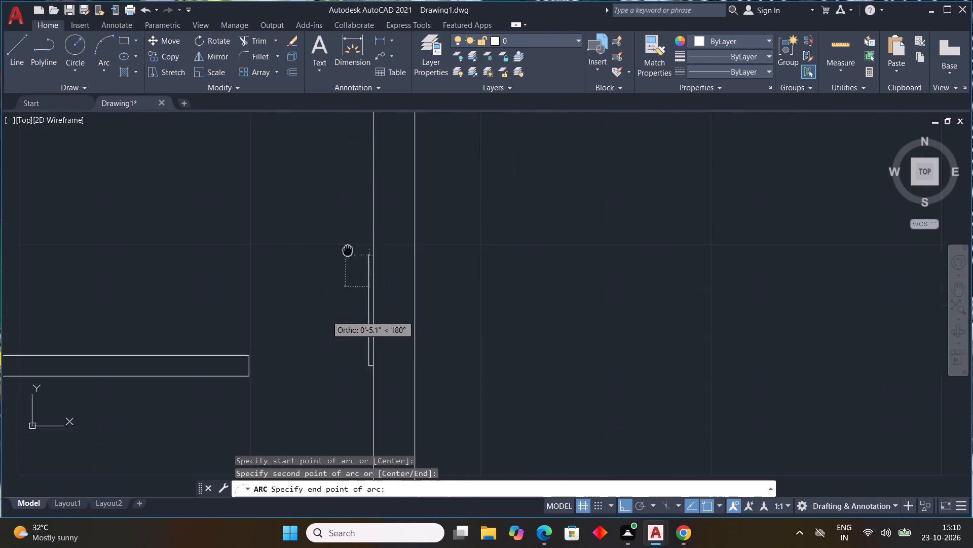
middle_drag(350, 243, 362, 213)
click(265, 328)
Look over the whole floor plan for door openings that still need leaves.
scroll(335, 285, down, 4)
middle_drag(381, 340, 438, 302)
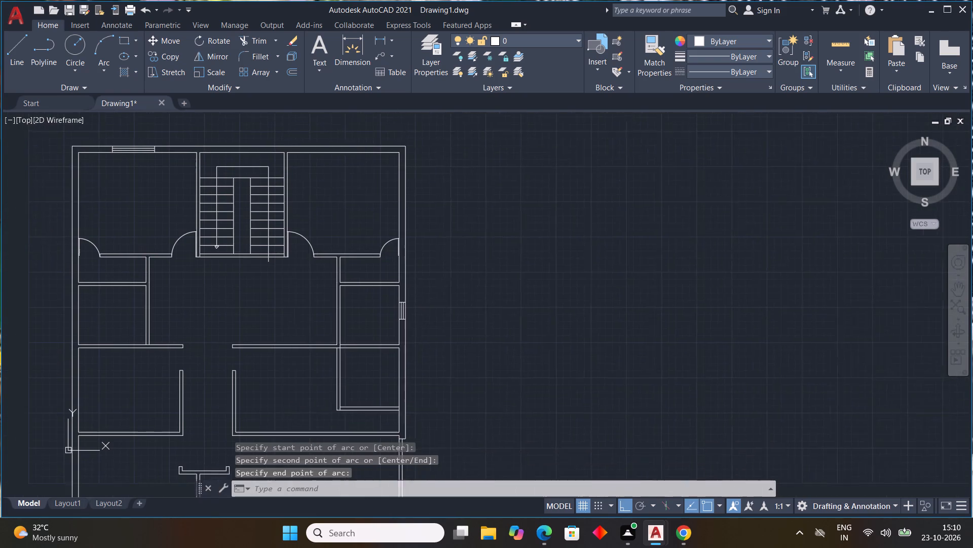
middle_drag(438, 302, 451, 298)
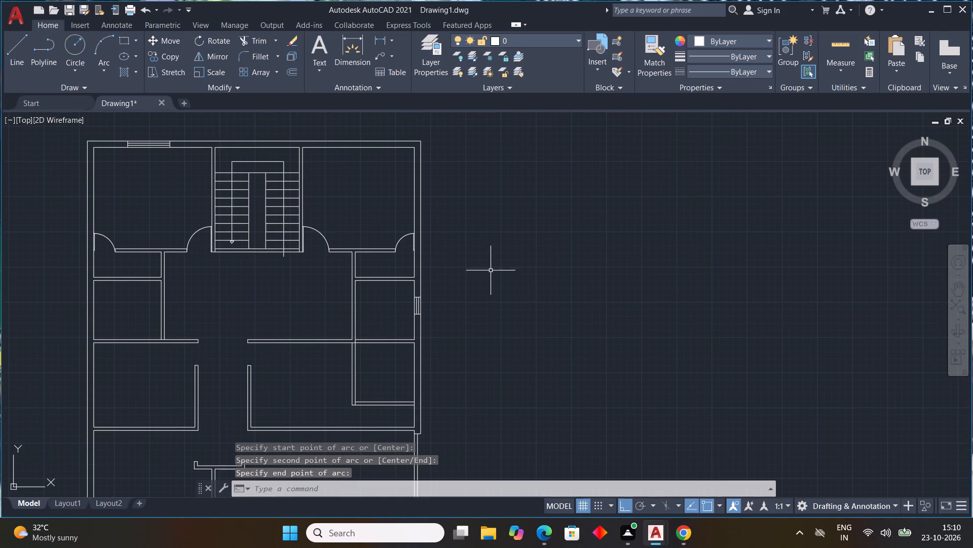
key(Escape)
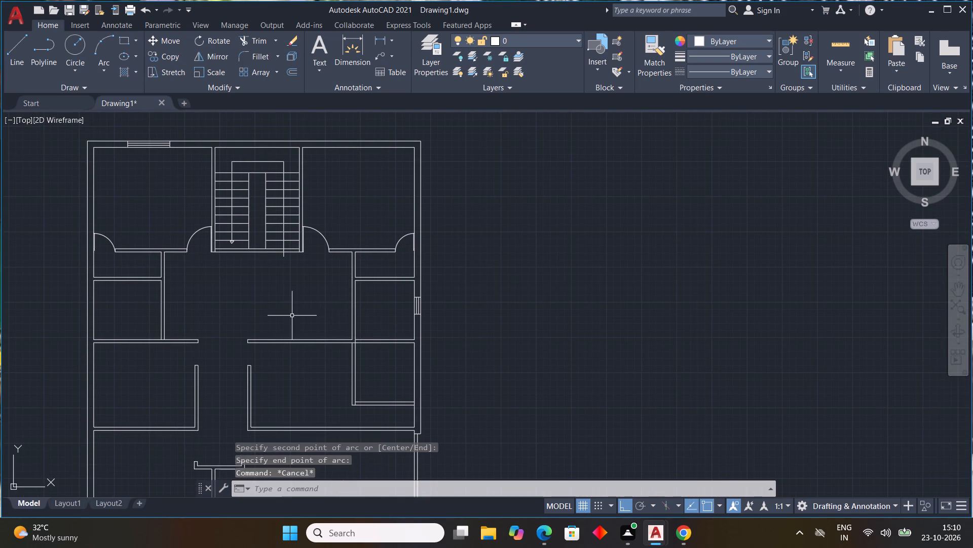
middle_drag(290, 316, 348, 308)
middle_click(349, 308)
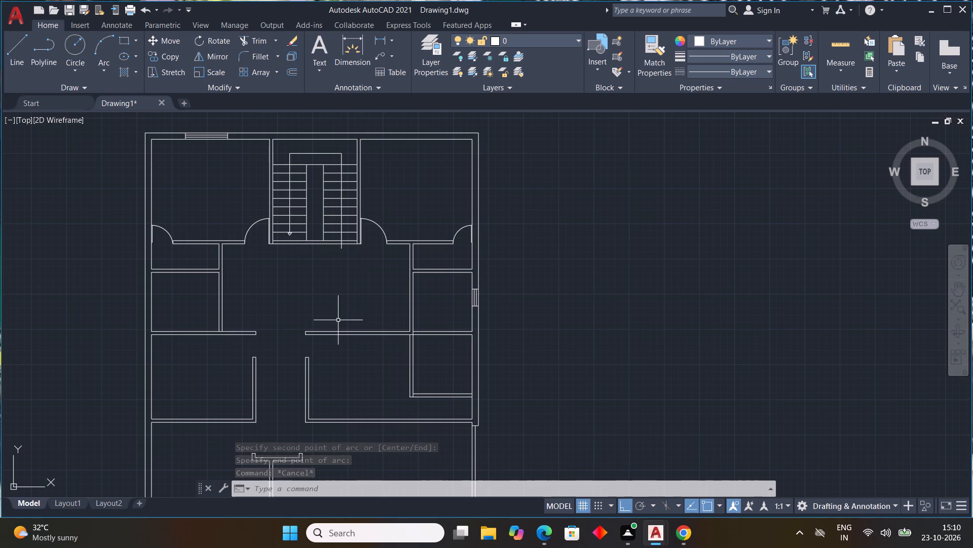
scroll(290, 357, down, 1)
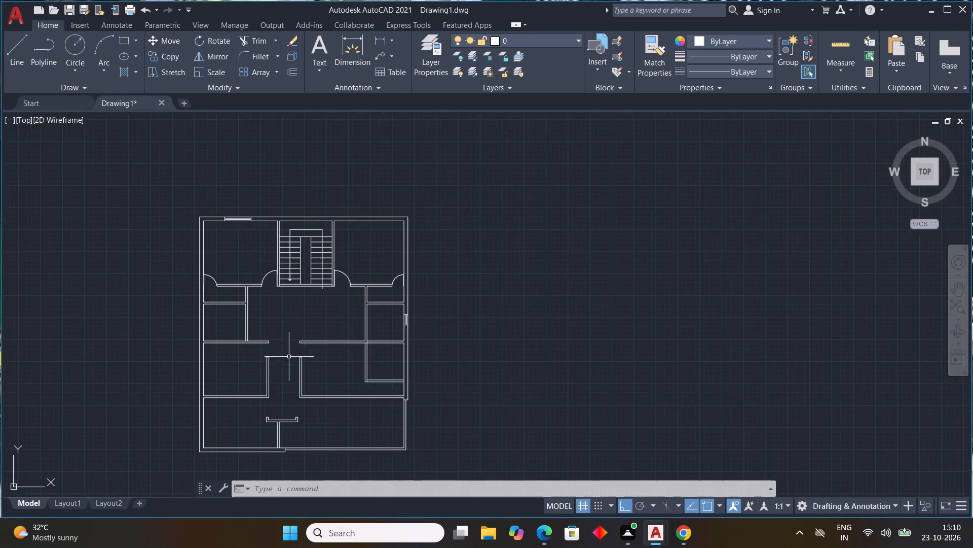
middle_drag(288, 357, 263, 307)
Draw a door leaf from the lower east corner of the corridor's west cross partition: 1" south, 3' west, 1" south, and back east, closing it.
scroll(277, 299, up, 2)
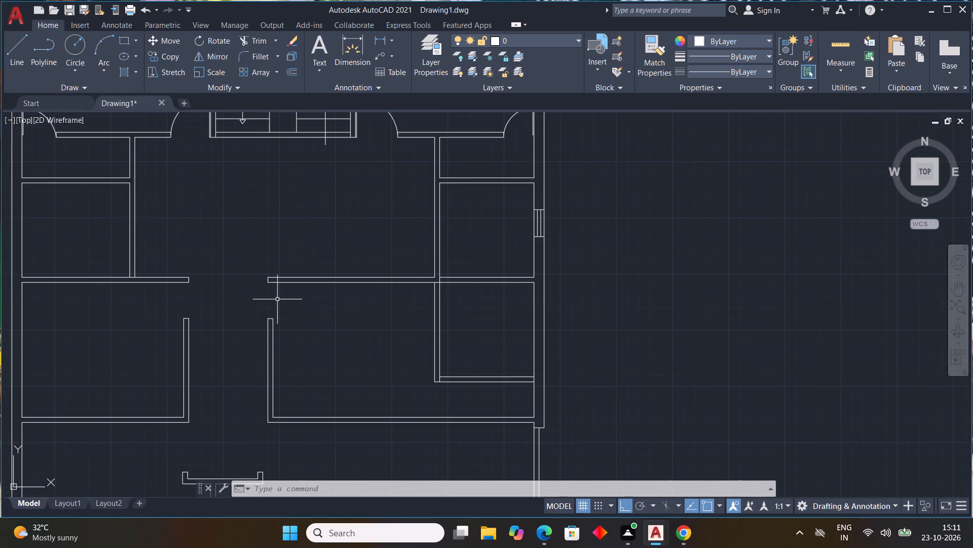
middle_drag(288, 316, 355, 331)
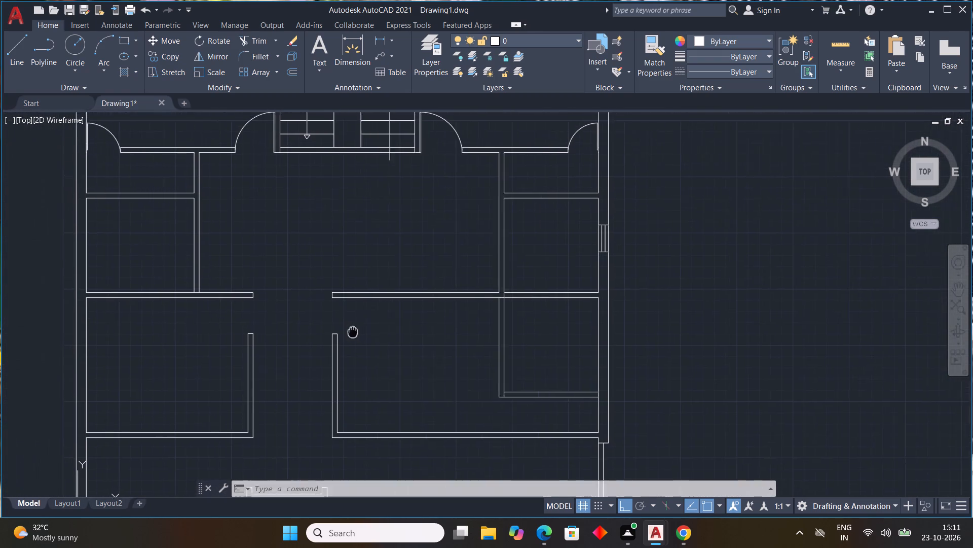
middle_drag(355, 331, 439, 331)
middle_click(439, 331)
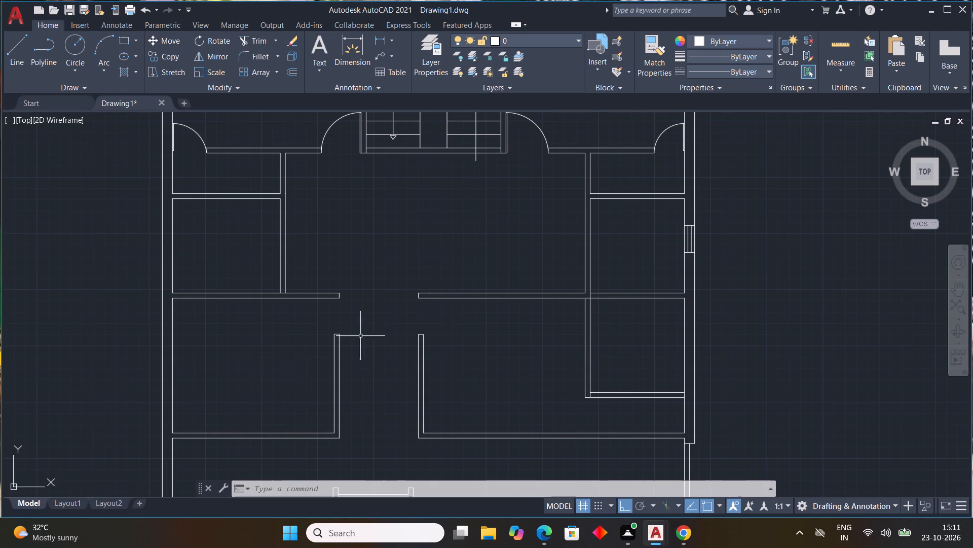
scroll(340, 322, up, 1)
text(L)
key(space)
scroll(342, 288, up, 2)
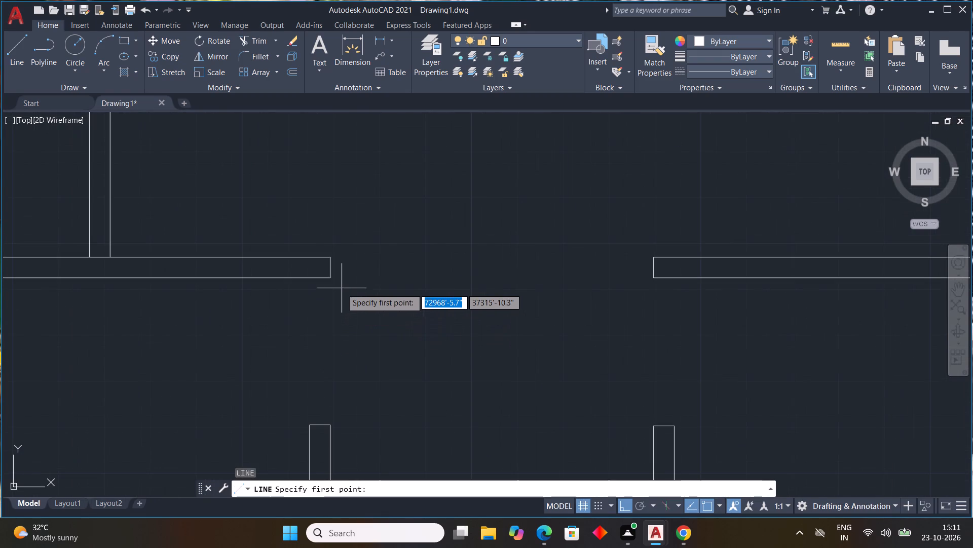
click(329, 278)
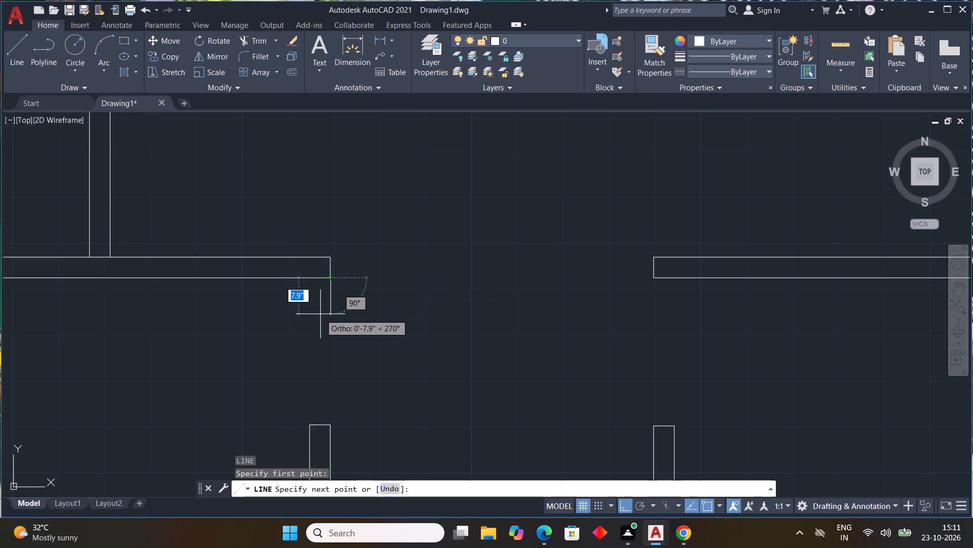
text(1")
key(Return)
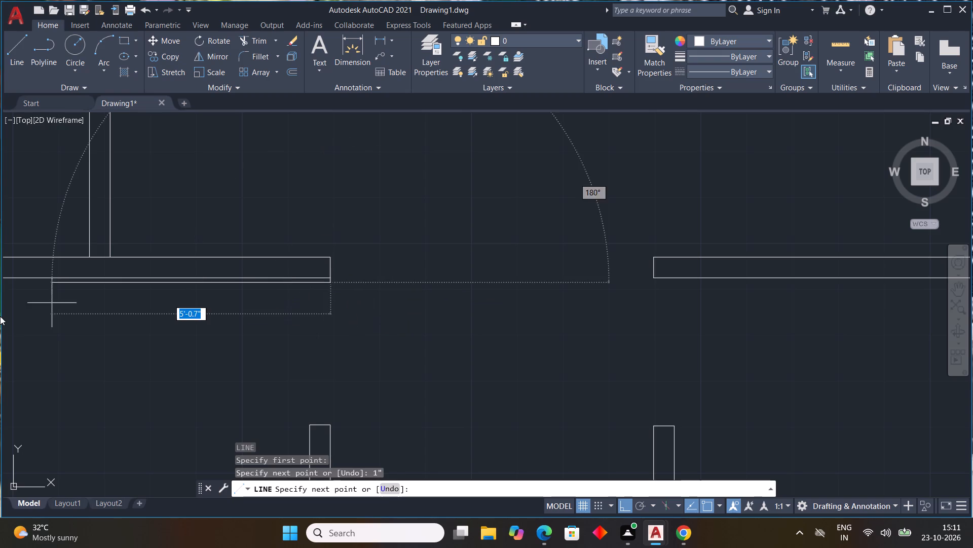
key(3)
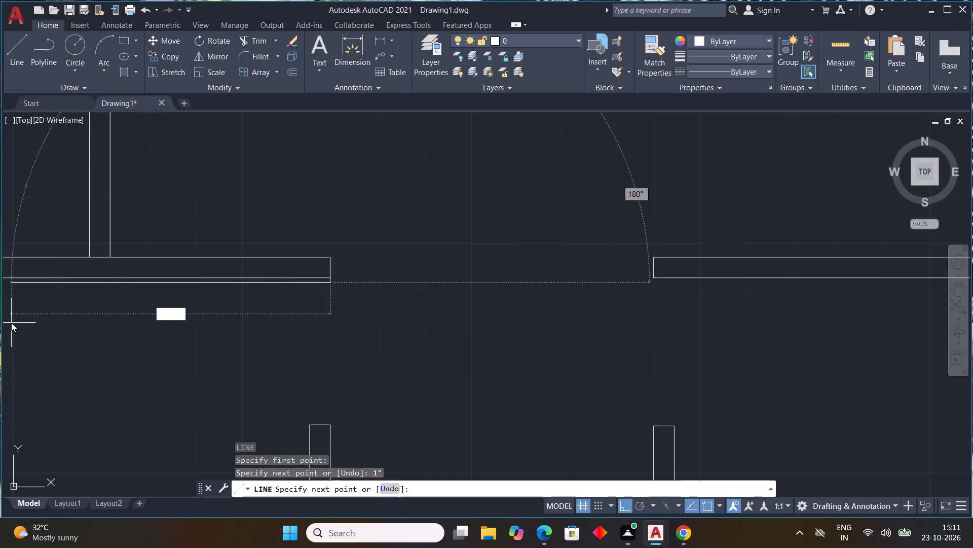
key(apostrophe)
key(Return)
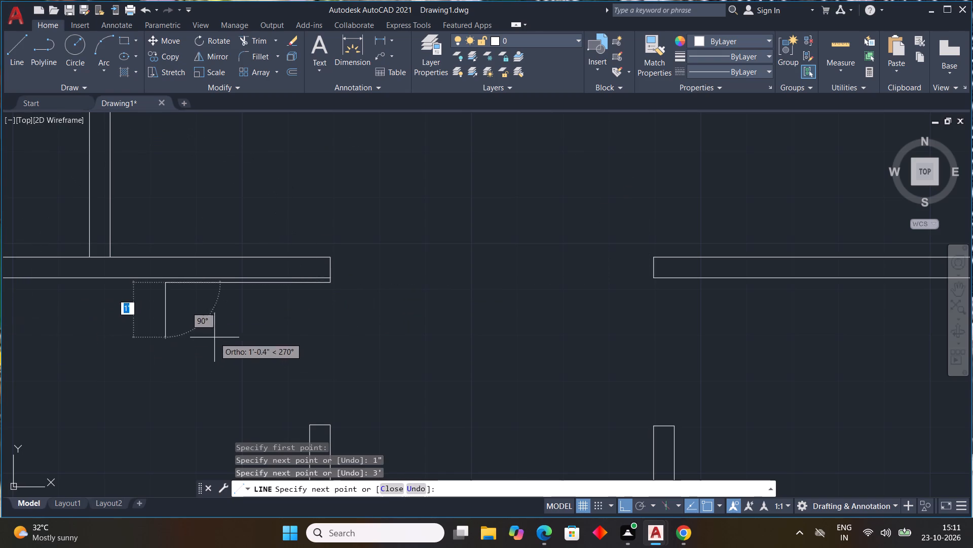
text(1")
key(Return)
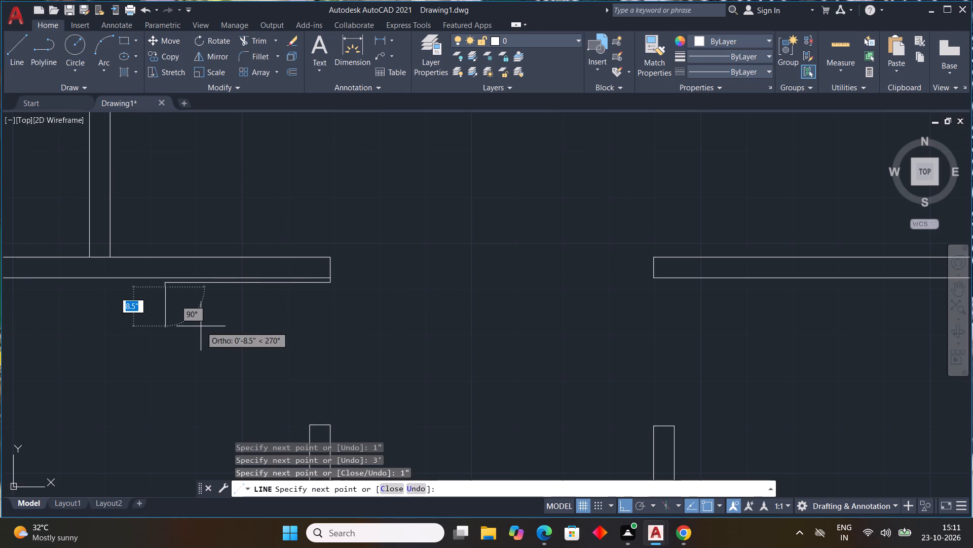
scroll(366, 305, up, 2)
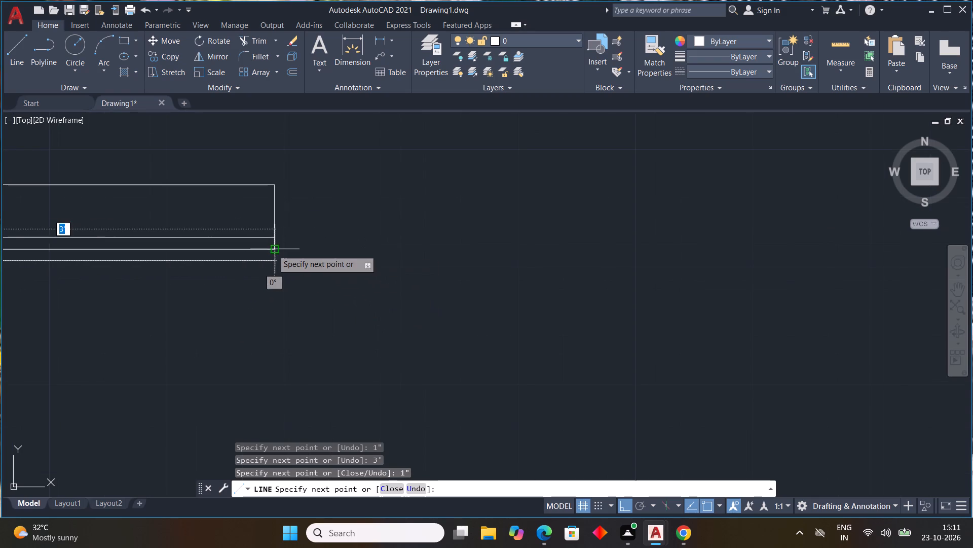
click(272, 263)
click(273, 249)
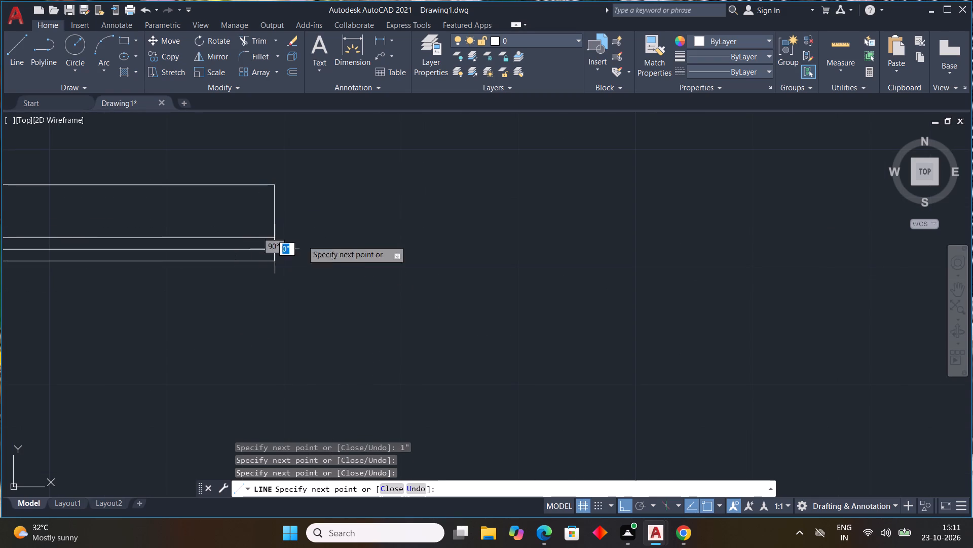
key(Escape)
scroll(363, 263, down, 3)
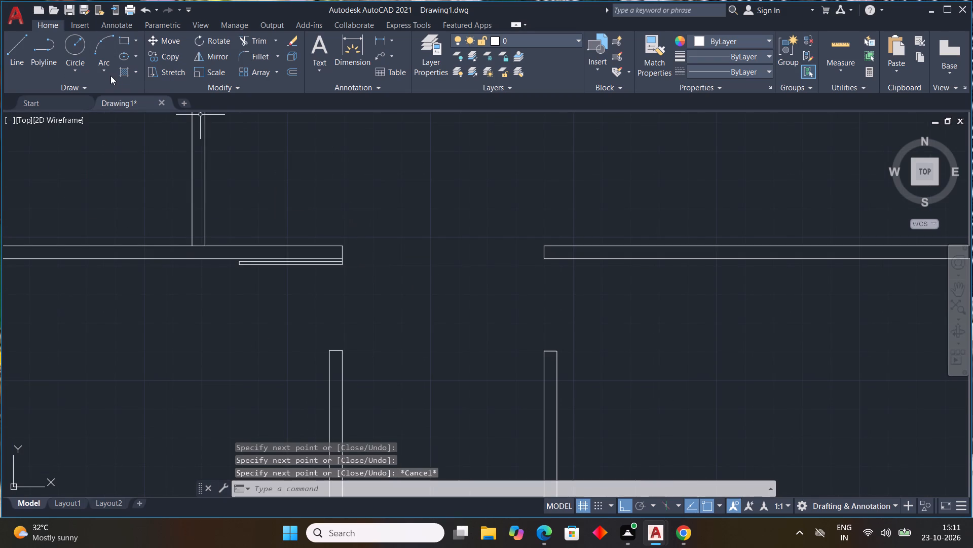
Draw the west corridor door's swing as a three-point arc from the leaf's west end to the top of the corridor's west partition.
click(105, 76)
click(109, 90)
scroll(252, 266, up, 3)
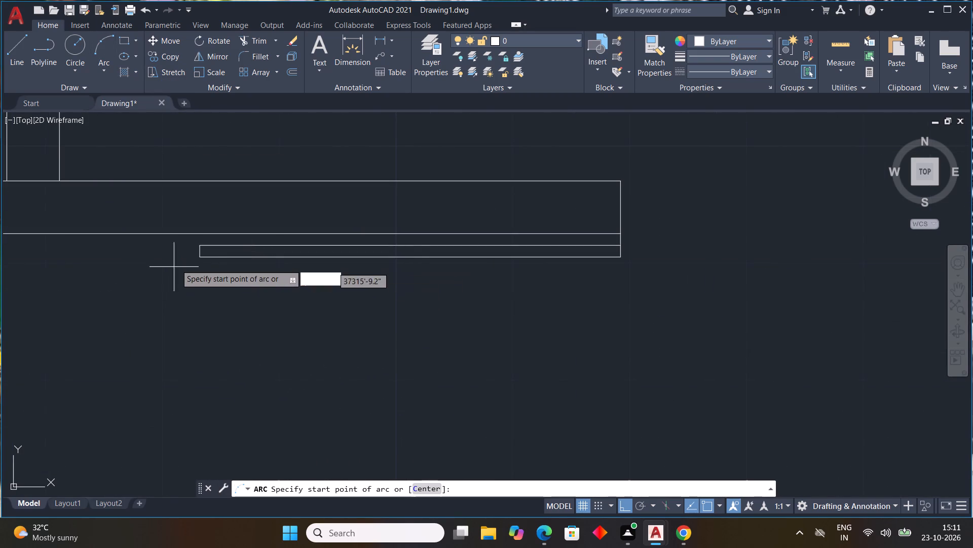
click(200, 243)
click(200, 261)
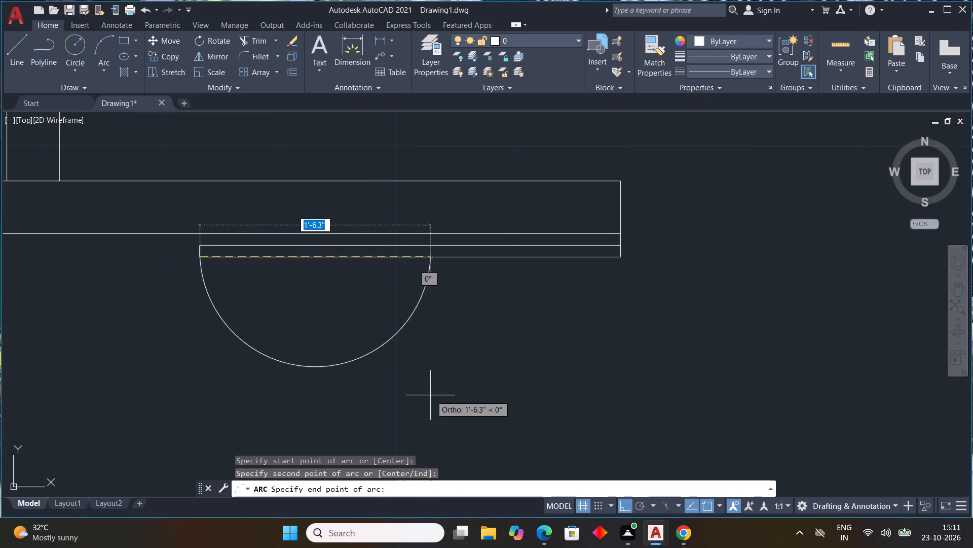
scroll(434, 397, down, 4)
middle_drag(532, 433, 445, 382)
middle_drag(410, 369, 340, 349)
scroll(285, 353, up, 3)
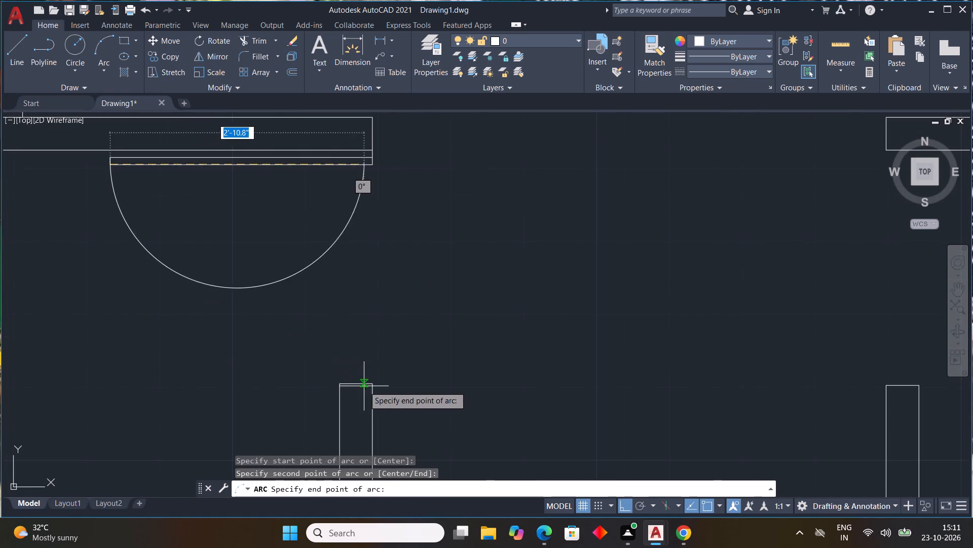
click(357, 388)
scroll(453, 379, down, 4)
middle_drag(549, 382, 445, 361)
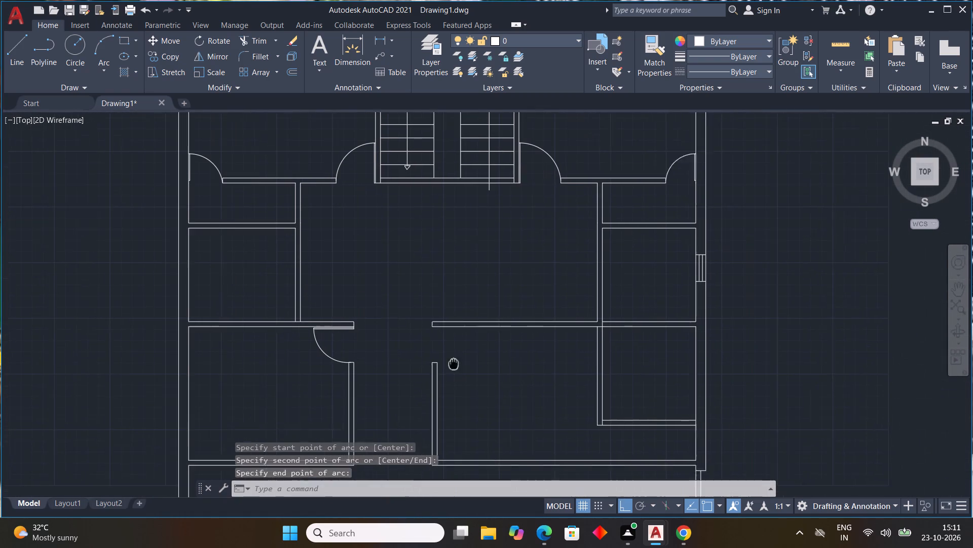
key(Escape)
Draw a door leaf from the lower west corner of the corridor's east cross partition: 1" south, 3' east, 1" south, and back west, closing it.
middle_drag(540, 374, 404, 349)
text(L)
key(space)
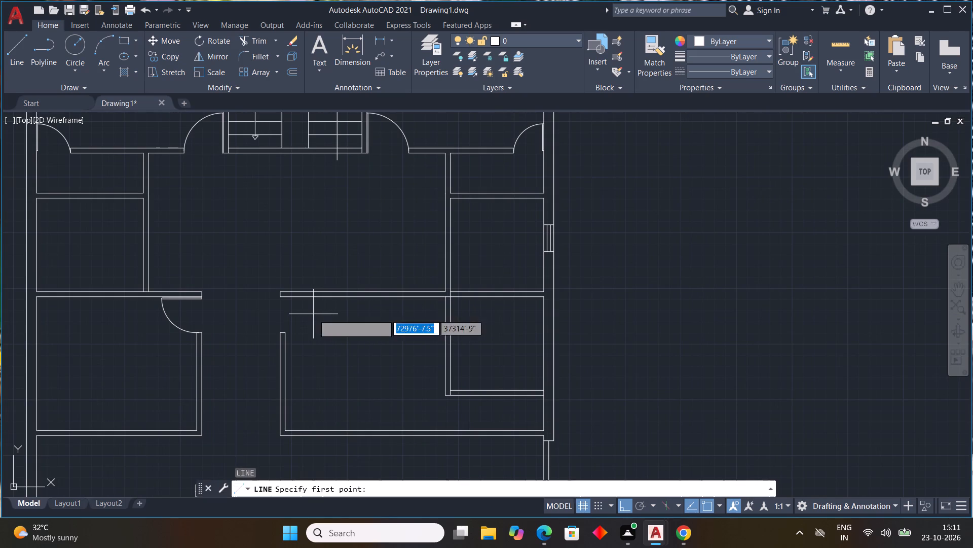
scroll(288, 302, up, 3)
click(256, 280)
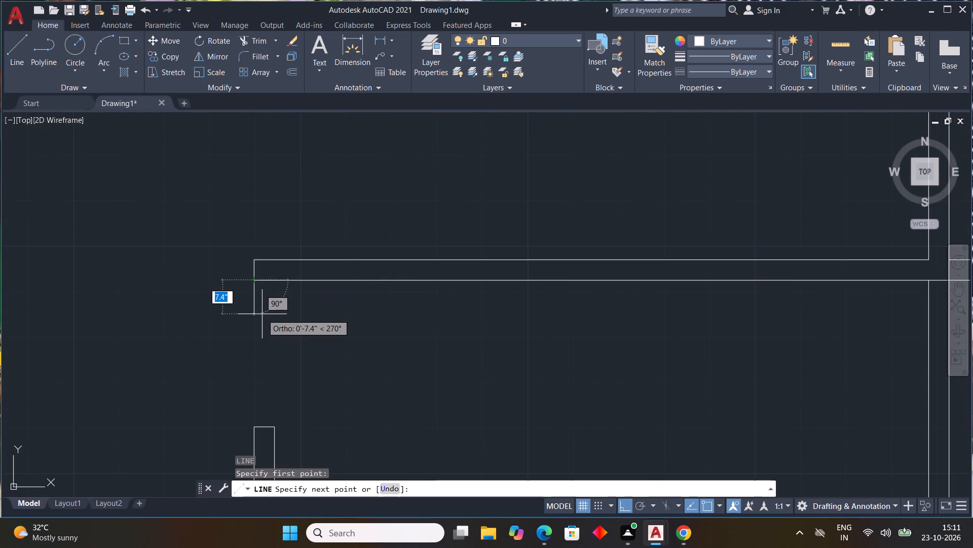
key(1)
key(shift+quotedbl)
key(Return)
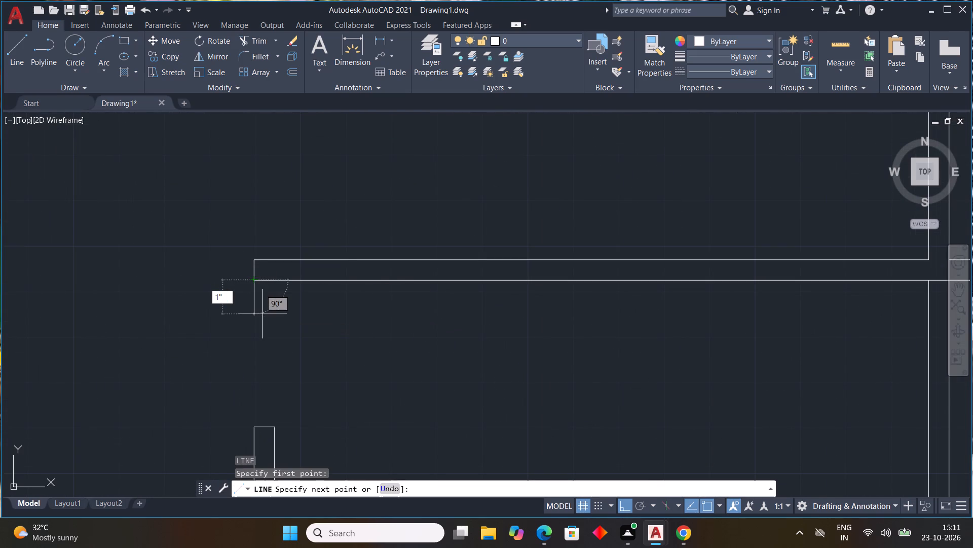
text(3')
key(Return)
click(449, 315)
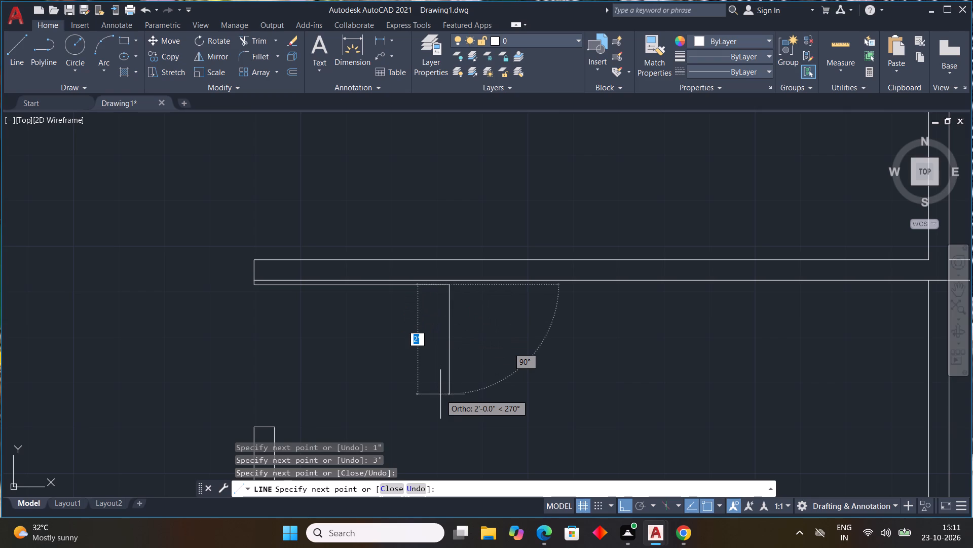
key(1)
key(shift+quotedbl)
key(Return)
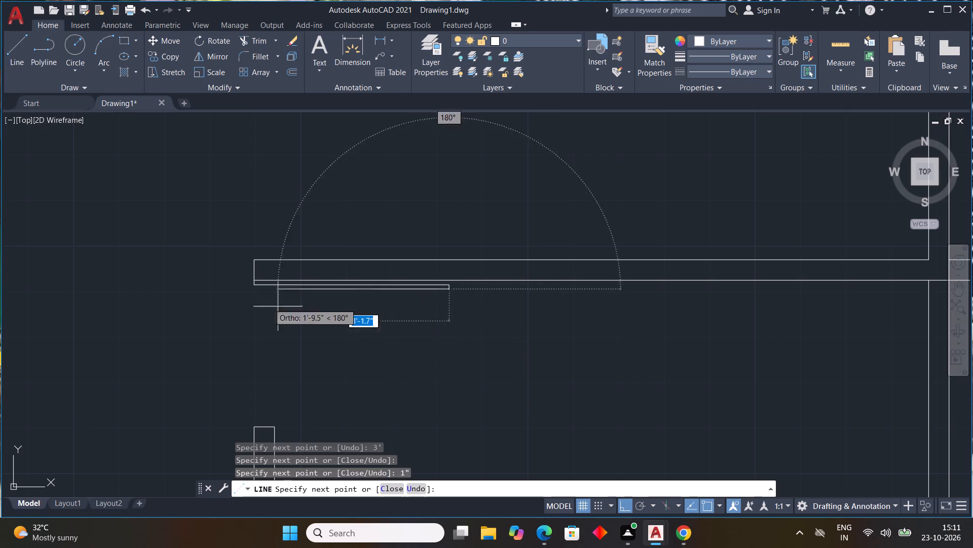
scroll(247, 288, up, 4)
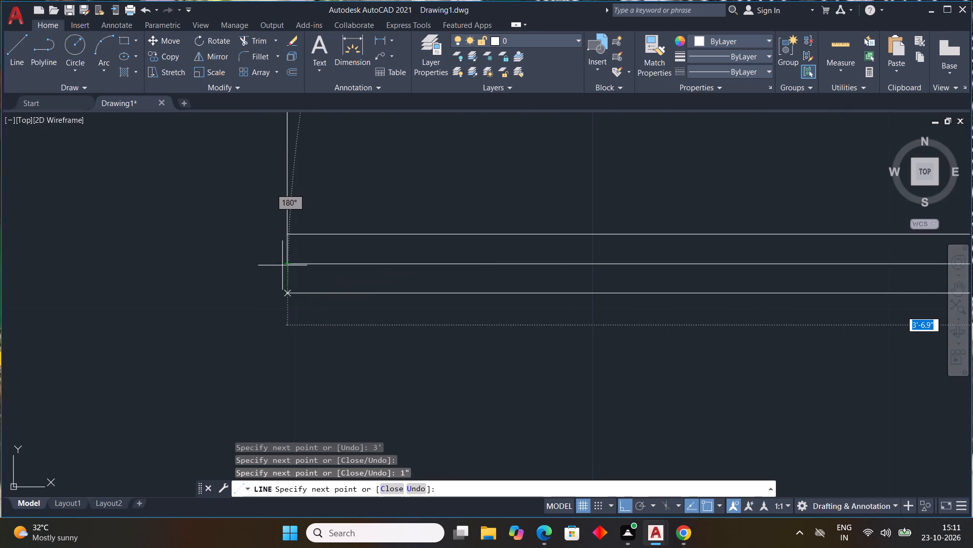
click(286, 299)
click(285, 261)
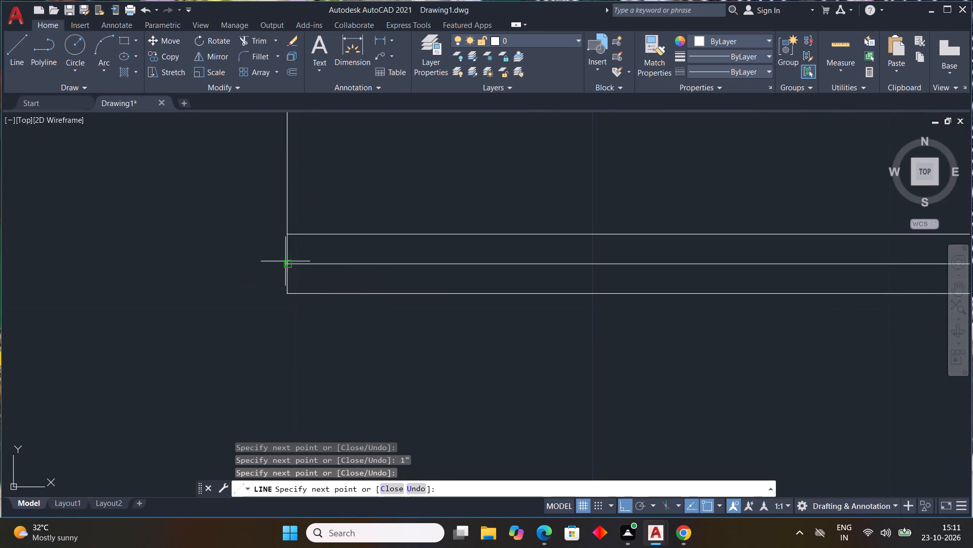
key(Escape)
scroll(363, 269, down, 3)
middle_drag(603, 347, 463, 301)
scroll(415, 286, down, 1)
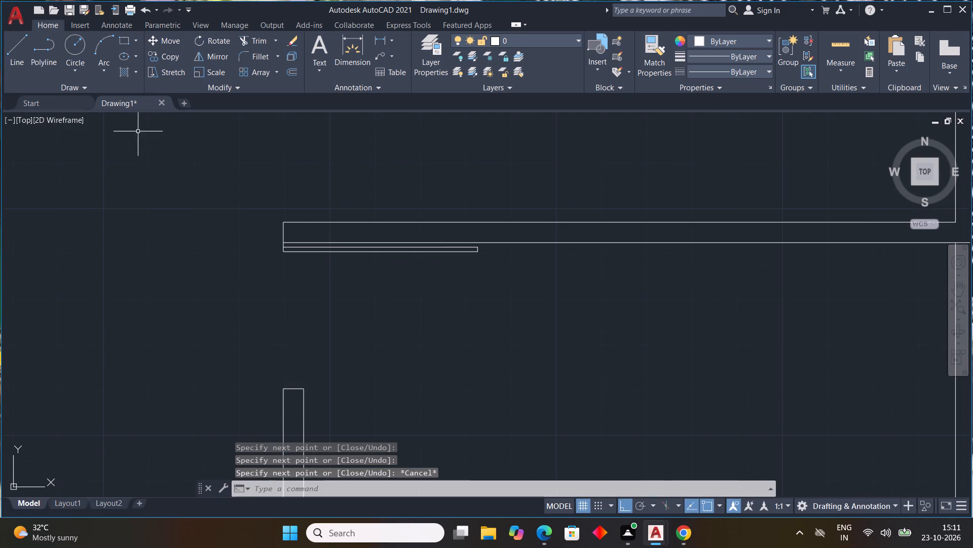
Draw the east corridor door's swing as a three-point arc from the leaf's east end to the top of the corridor's east partition.
click(103, 74)
click(109, 84)
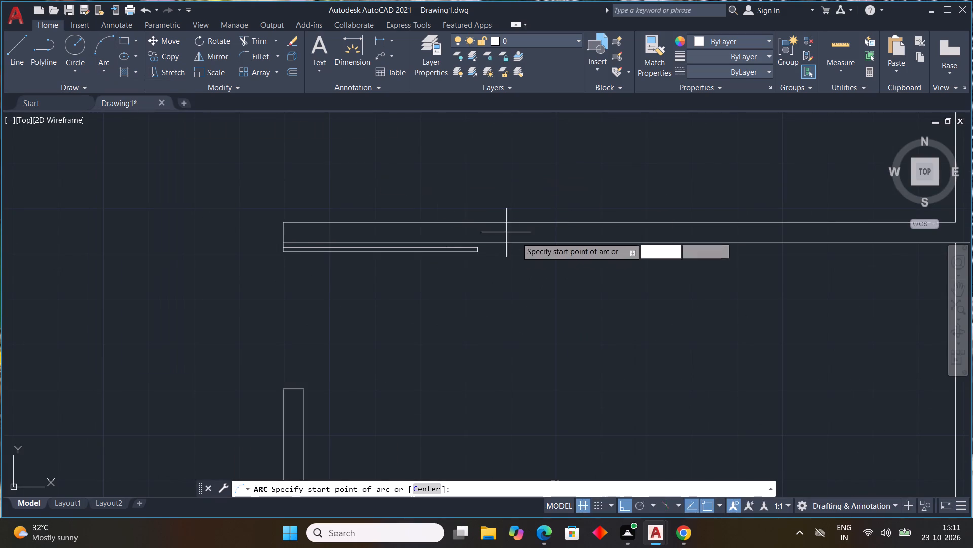
scroll(521, 259, up, 3)
click(349, 207)
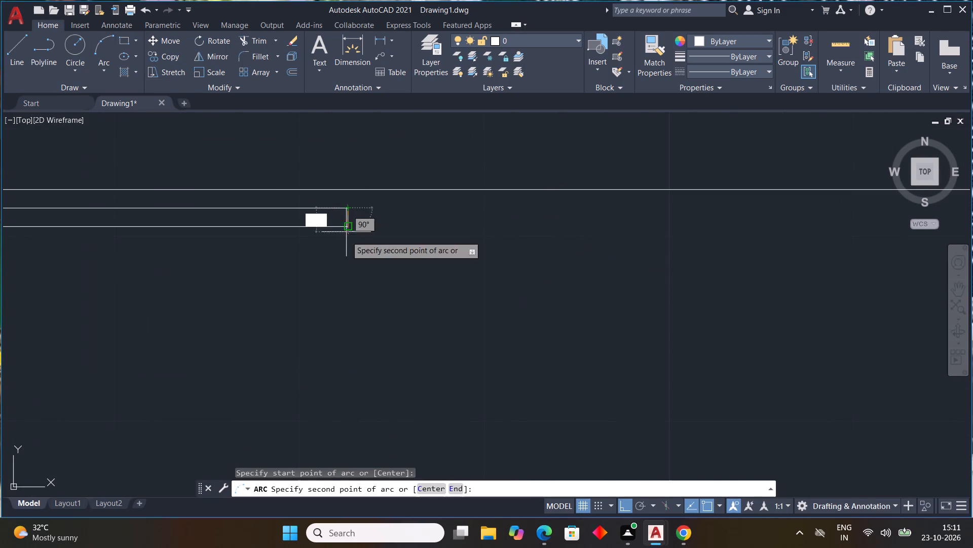
click(349, 227)
scroll(350, 344, down, 4)
middle_drag(352, 347, 386, 217)
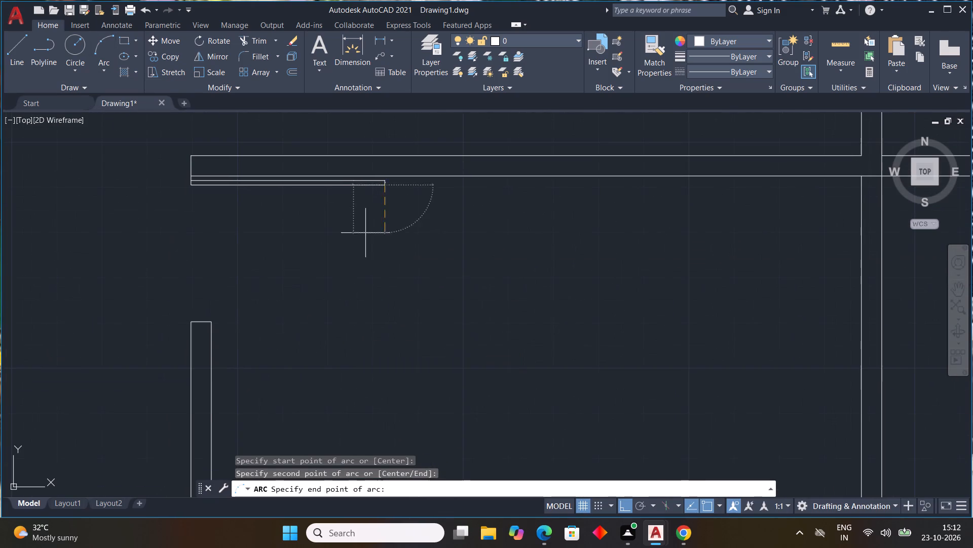
click(211, 325)
scroll(410, 304, down, 2)
middle_drag(466, 332, 473, 280)
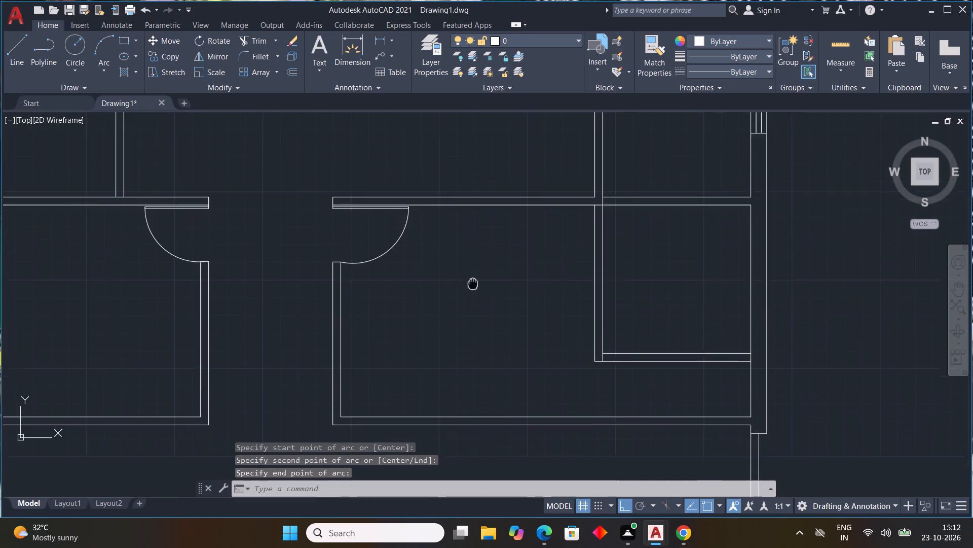
middle_drag(473, 280, 469, 246)
scroll(447, 364, down, 1)
middle_drag(447, 363, 444, 303)
scroll(444, 315, down, 1)
middle_click(444, 303)
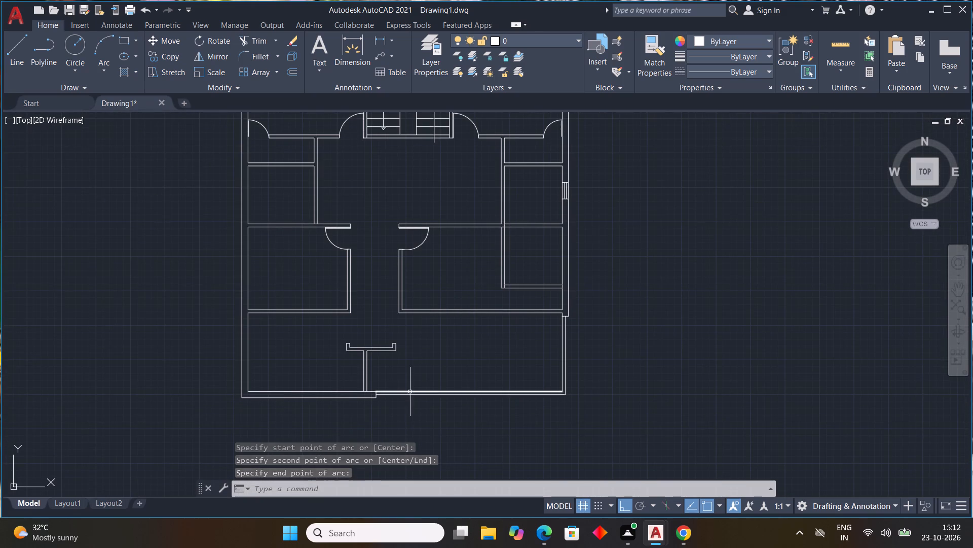
Draw a door leaf from the bottom west corner of the corridor's east partition: 1" south, 3' east, 1" south, and back west, closing it.
scroll(408, 379, up, 1)
middle_drag(409, 373, 411, 367)
middle_click(411, 366)
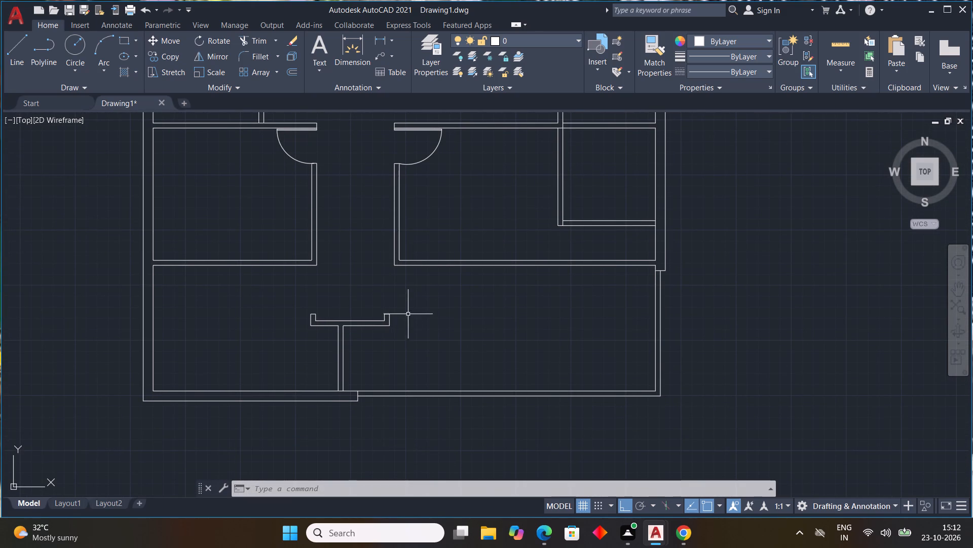
scroll(407, 312, up, 1)
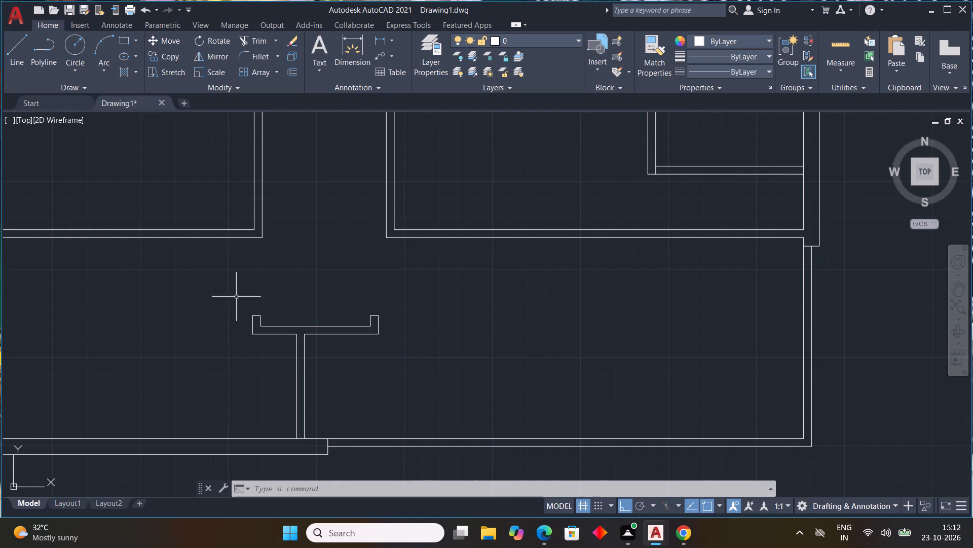
text(L)
key(space)
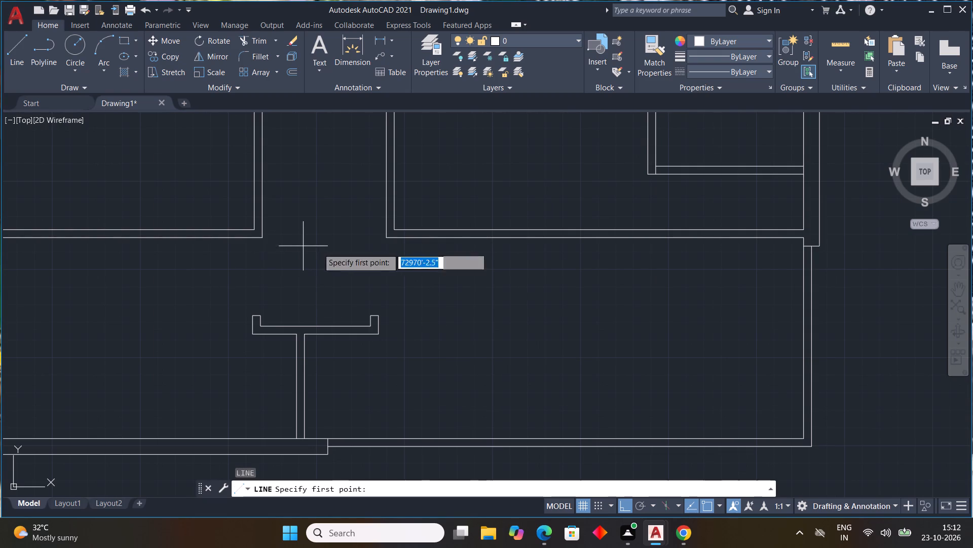
click(385, 242)
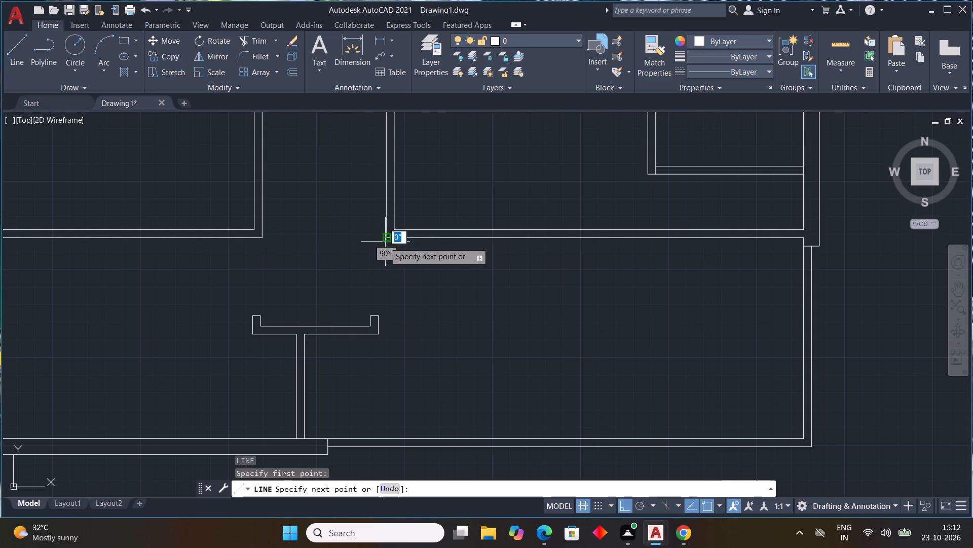
key(1)
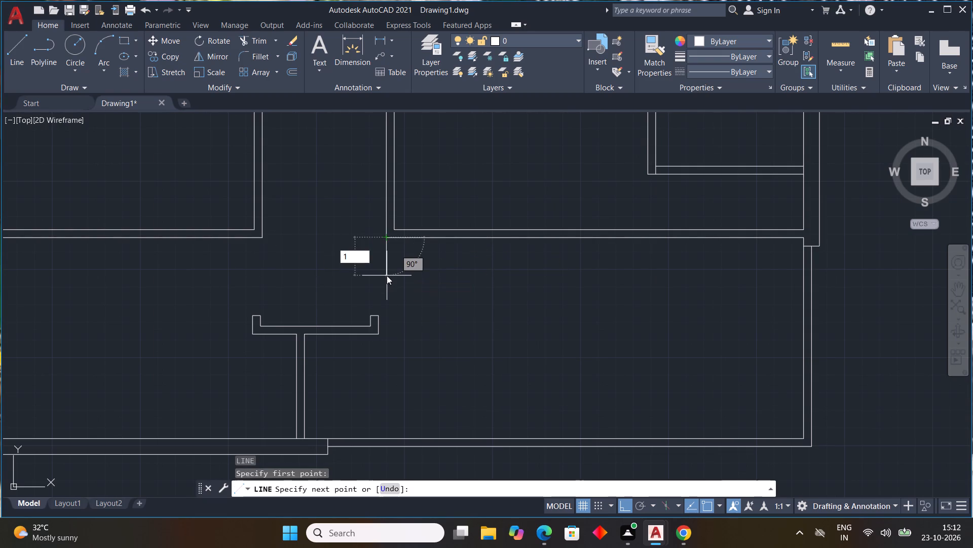
key(shift+quotedbl)
key(Return)
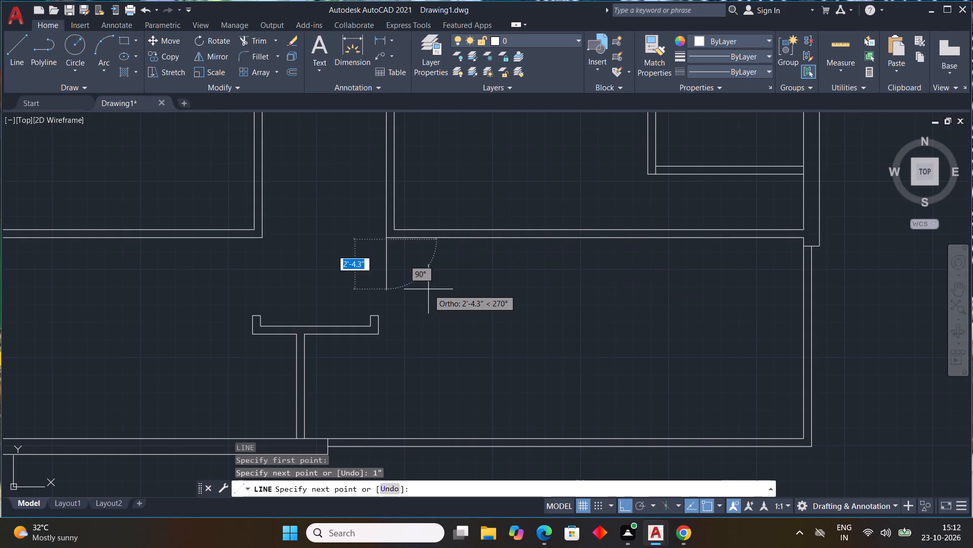
scroll(428, 289, up, 1)
middle_drag(428, 294, 408, 370)
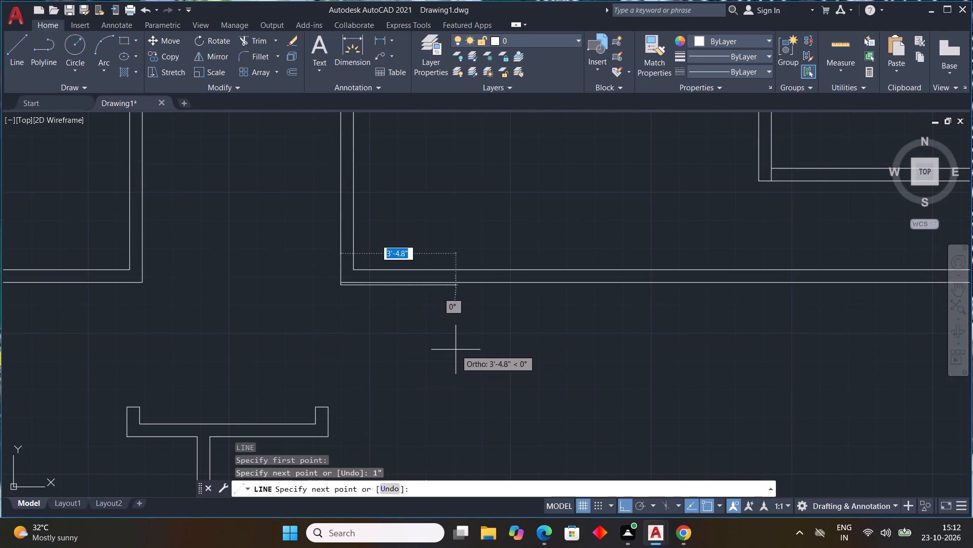
text(3')
key(Return)
key(1)
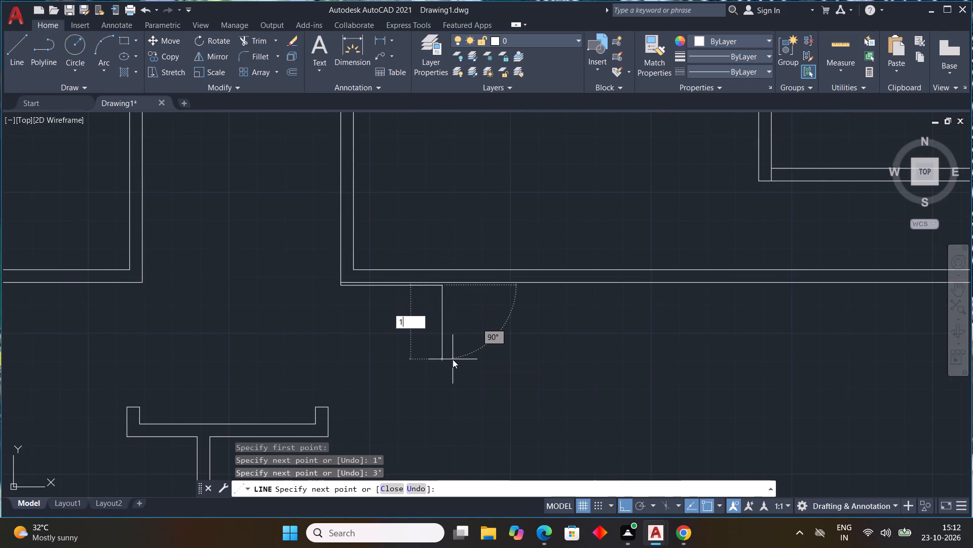
key(shift+quotedbl)
key(Return)
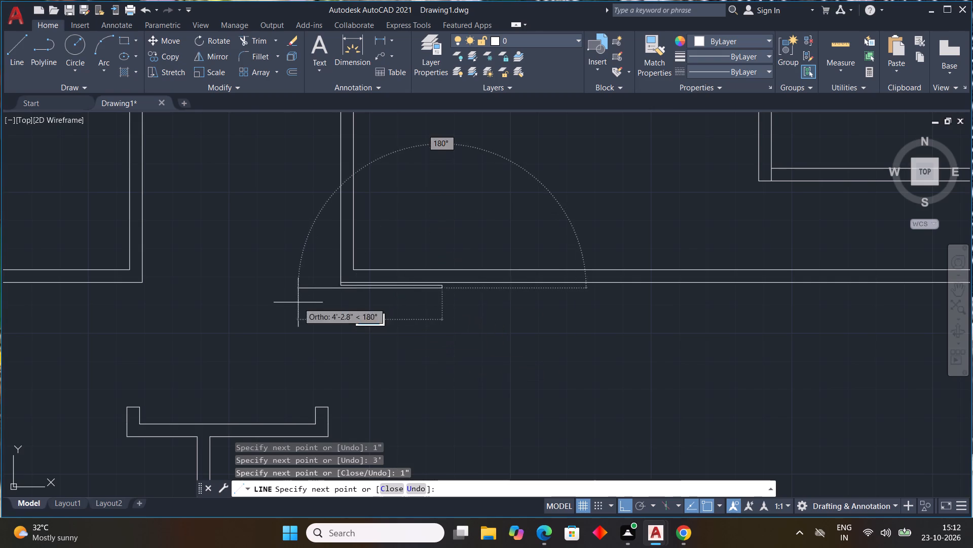
scroll(326, 297, up, 3)
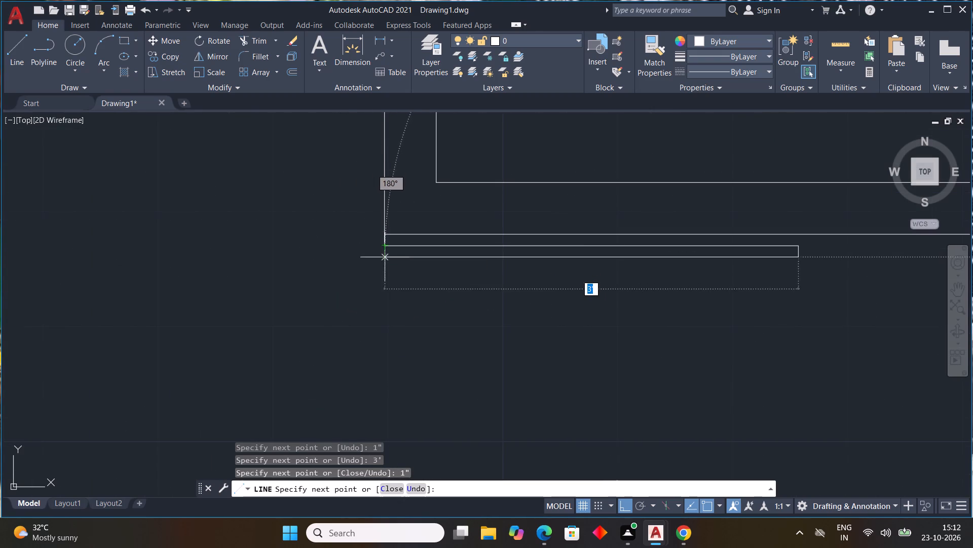
drag(386, 259, 386, 254)
click(385, 242)
key(Escape)
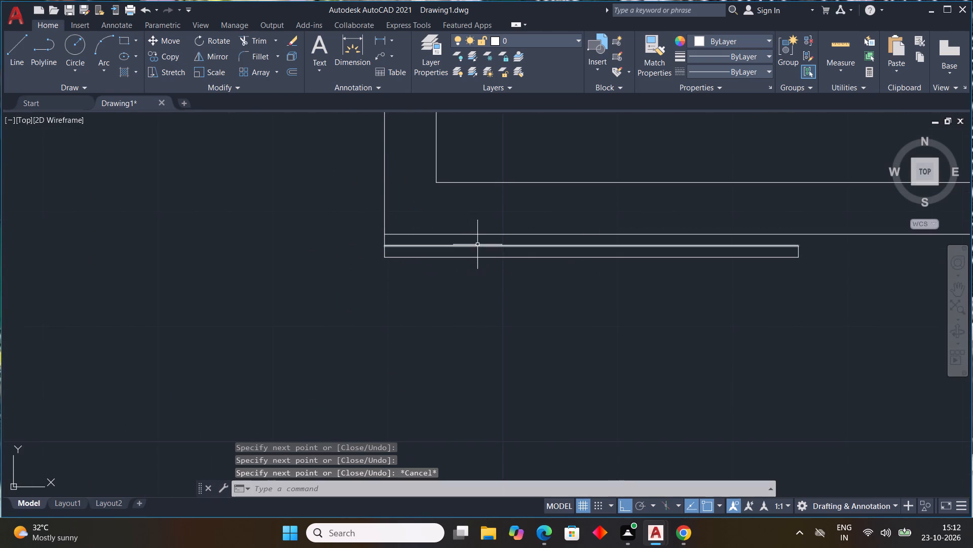
Draw this door's swing as a three-point arc from the leaf's east end to the top of the T-shaped partition's east stub.
click(107, 72)
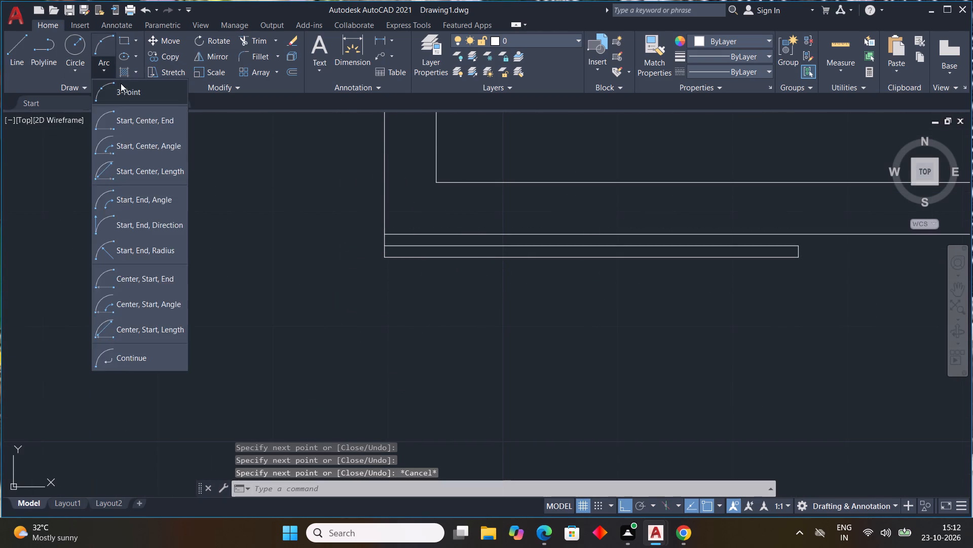
drag(123, 87, 129, 95)
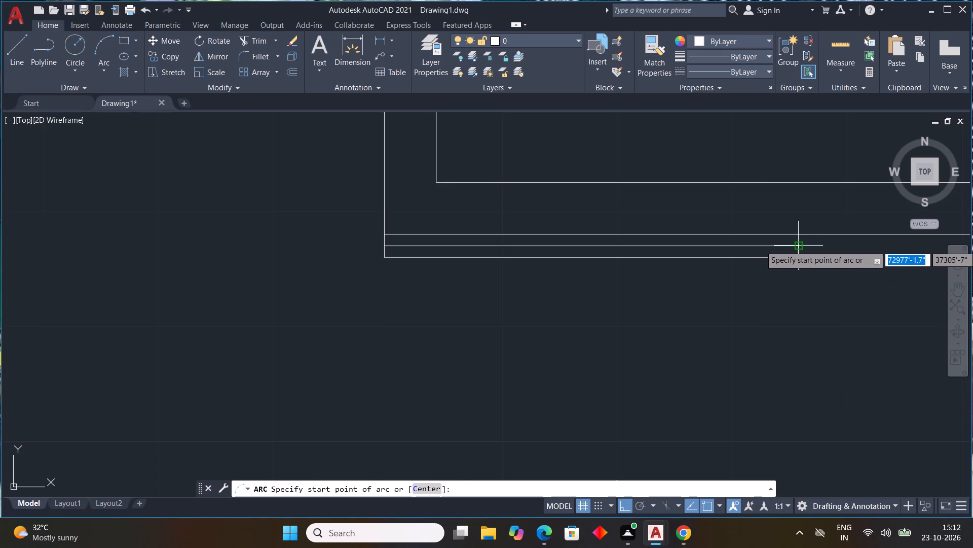
drag(800, 246, 800, 254)
click(802, 261)
scroll(752, 410, down, 4)
middle_drag(759, 431, 645, 329)
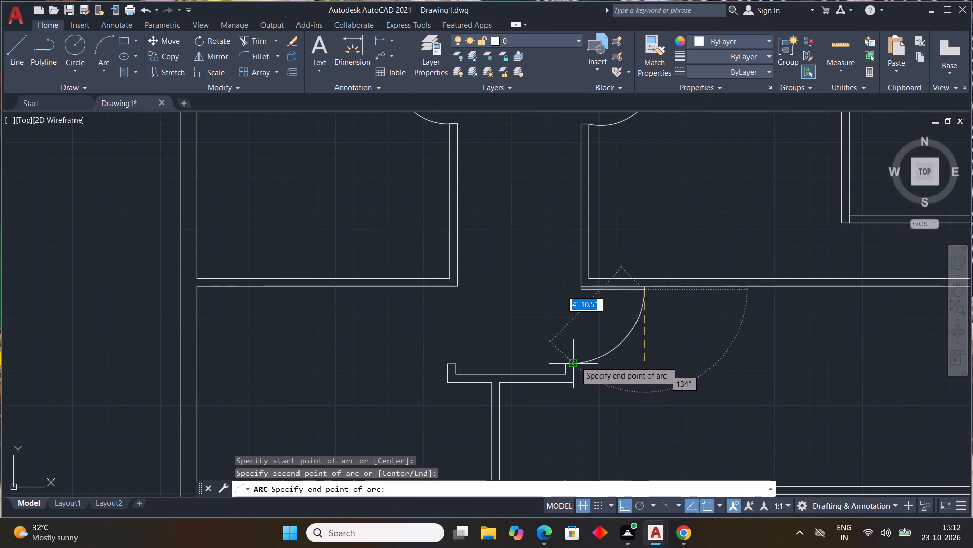
click(575, 362)
Draw a door leaf from the bottom east corner of the corridor's west partition: 1" south, 3' west, 1" south, and 3' back east, closing it.
scroll(670, 362, down, 1)
middle_drag(681, 381, 726, 376)
middle_drag(741, 372, 760, 367)
scroll(607, 318, up, 2)
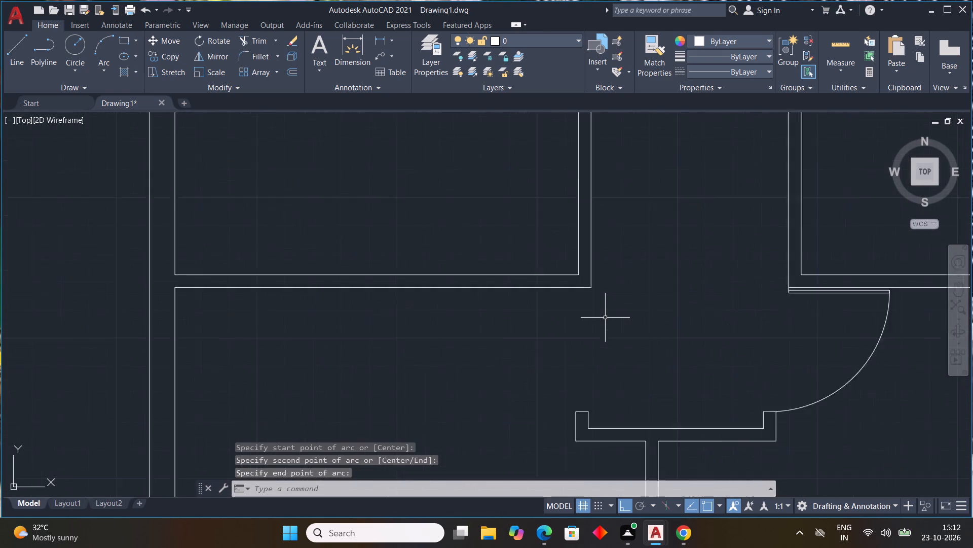
scroll(605, 318, up, 1)
key(l)
key(space)
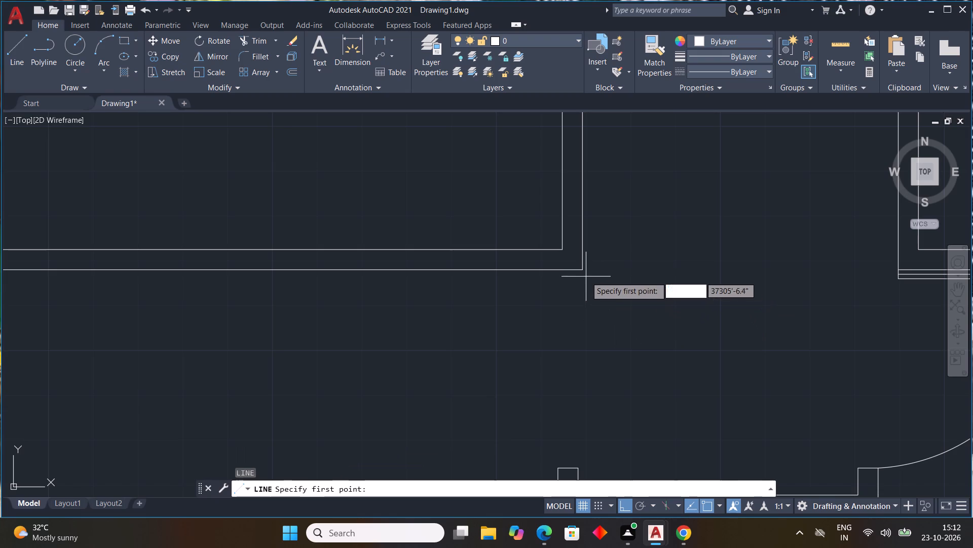
drag(583, 271, 584, 277)
key(1)
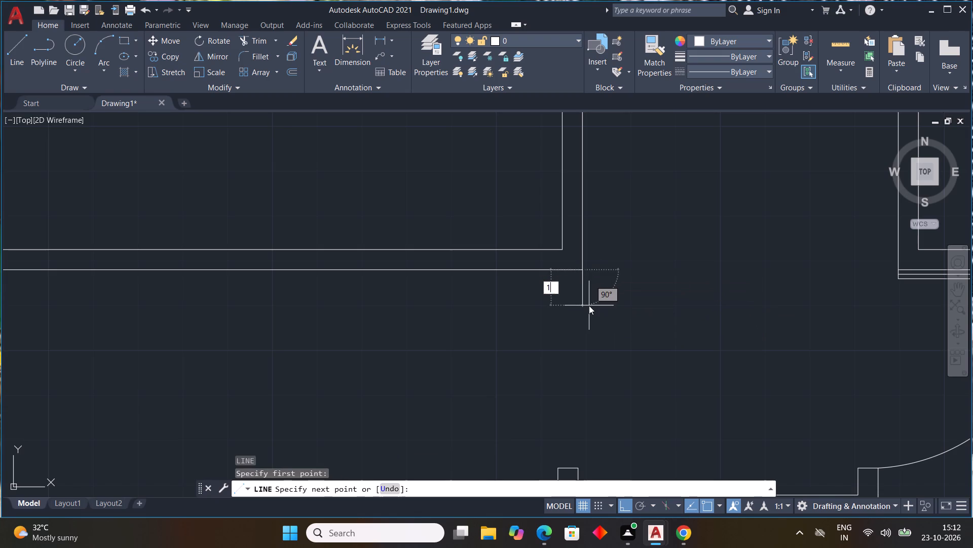
key(shift+quotedbl)
key(Return)
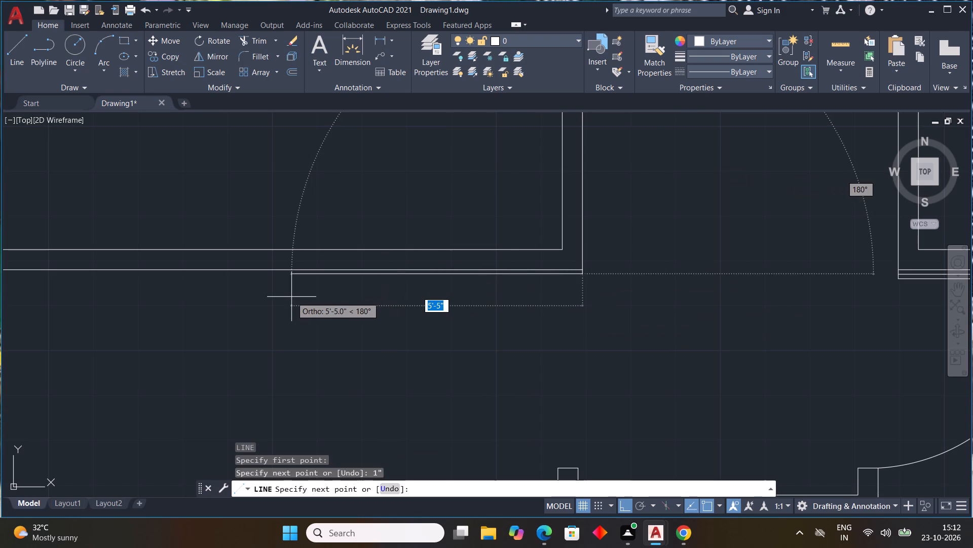
key(3)
key(apostrophe)
key(Return)
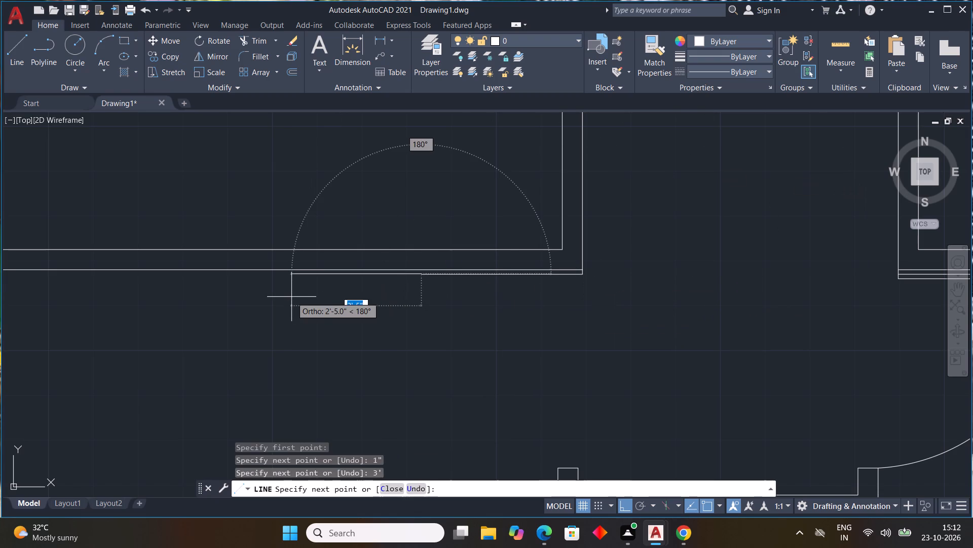
key(1)
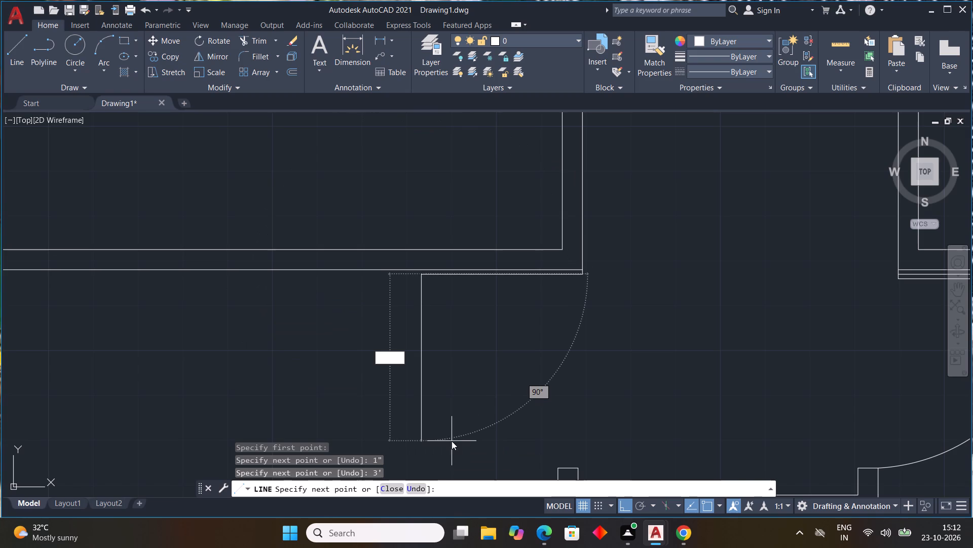
key(shift+quotedbl)
key(Return)
key(3)
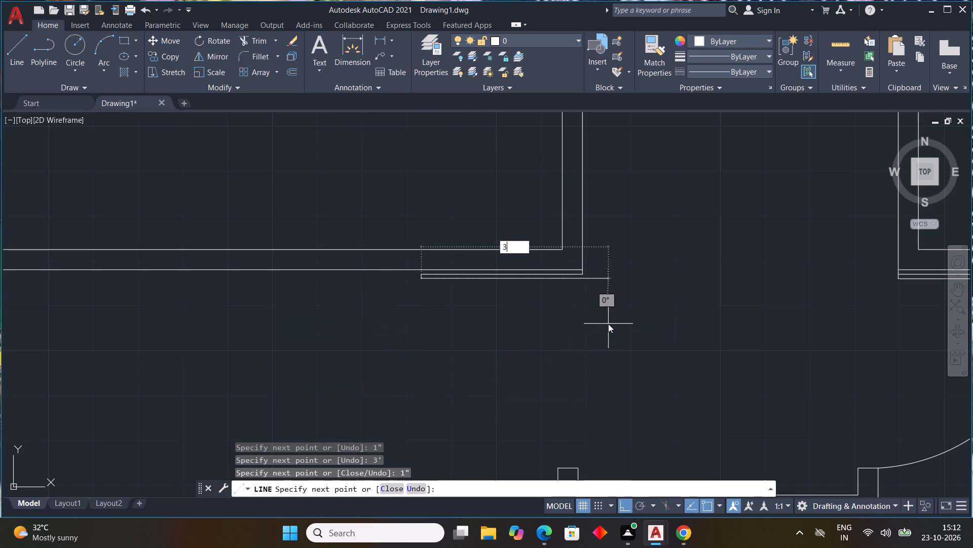
key(apostrophe)
key(Return)
scroll(581, 279, up, 3)
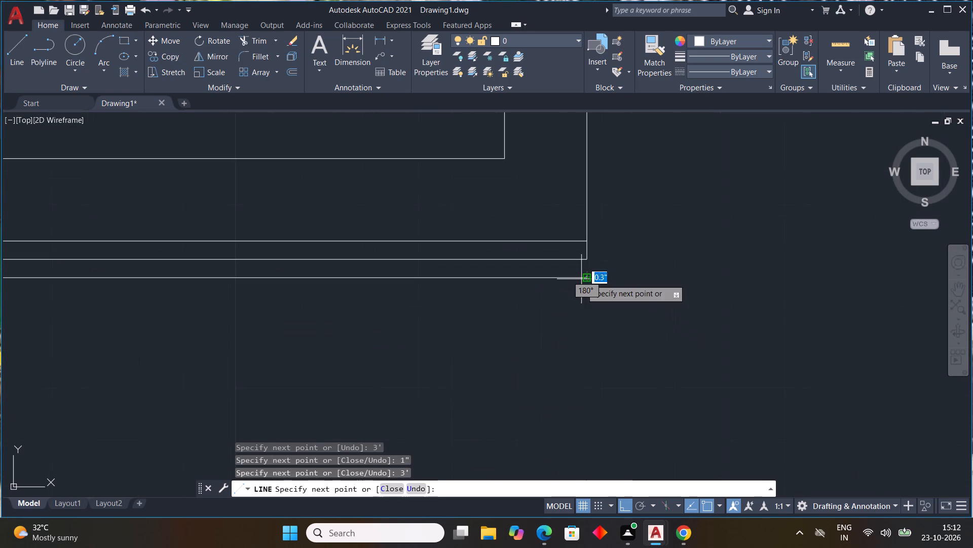
click(586, 259)
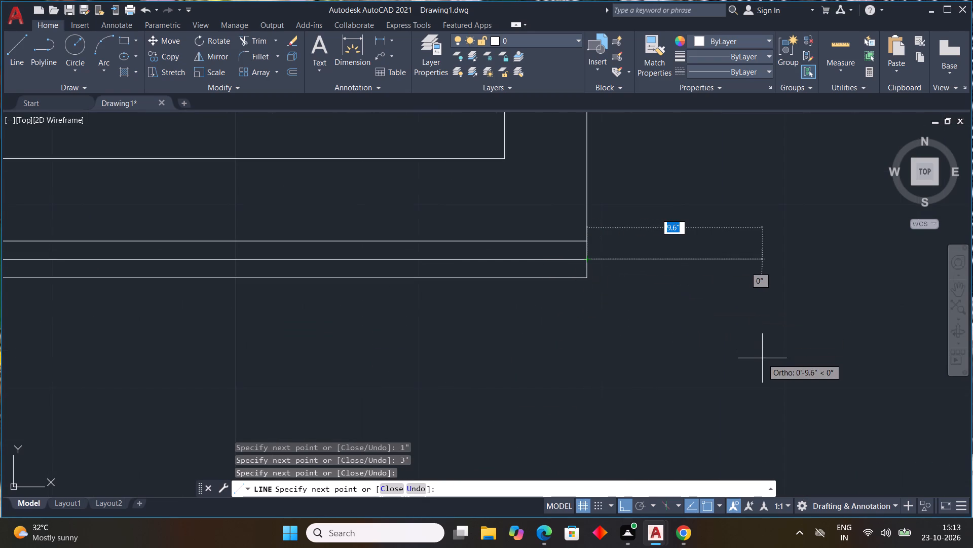
key(Escape)
Draw this door's swing as a three-point arc from the leaf's west end to the top of the T-shaped partition's west stub.
scroll(662, 376, down, 3)
middle_drag(660, 390, 507, 254)
scroll(435, 221, up, 1)
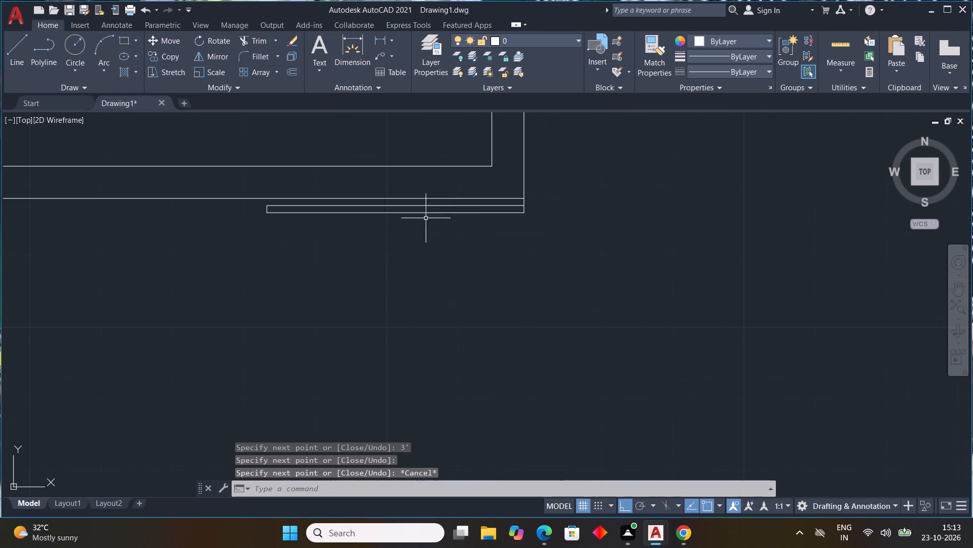
click(108, 75)
click(116, 96)
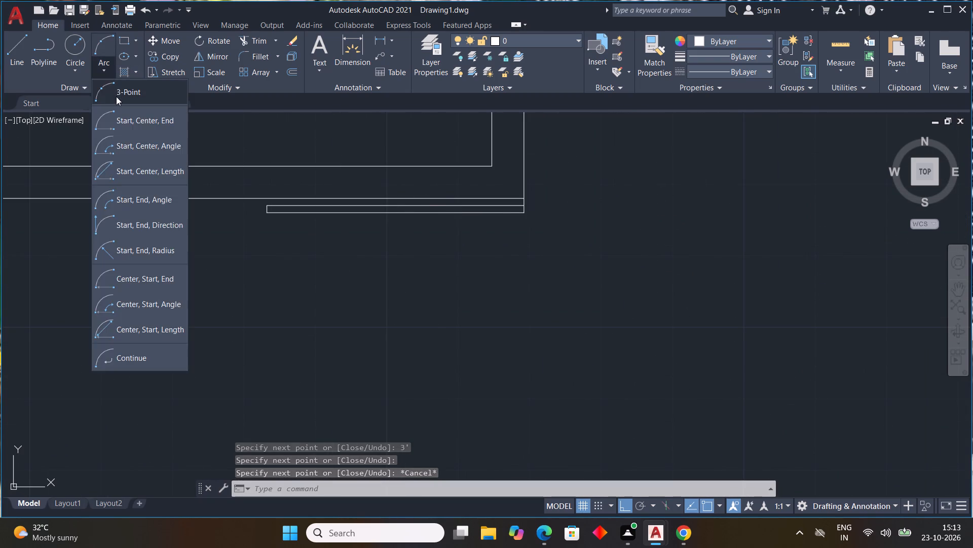
scroll(284, 196, up, 2)
click(239, 219)
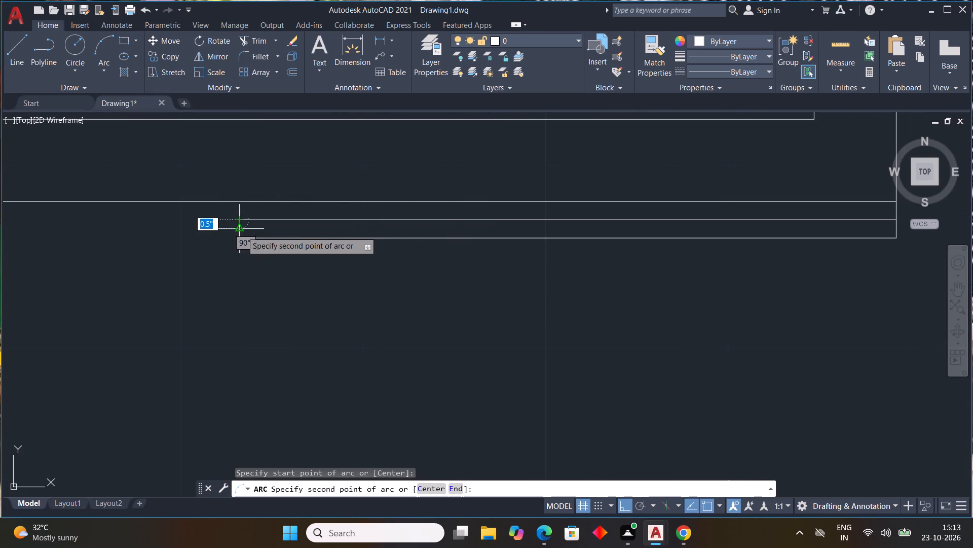
click(242, 242)
scroll(293, 305, down, 3)
middle_click(332, 347)
scroll(333, 347, down, 2)
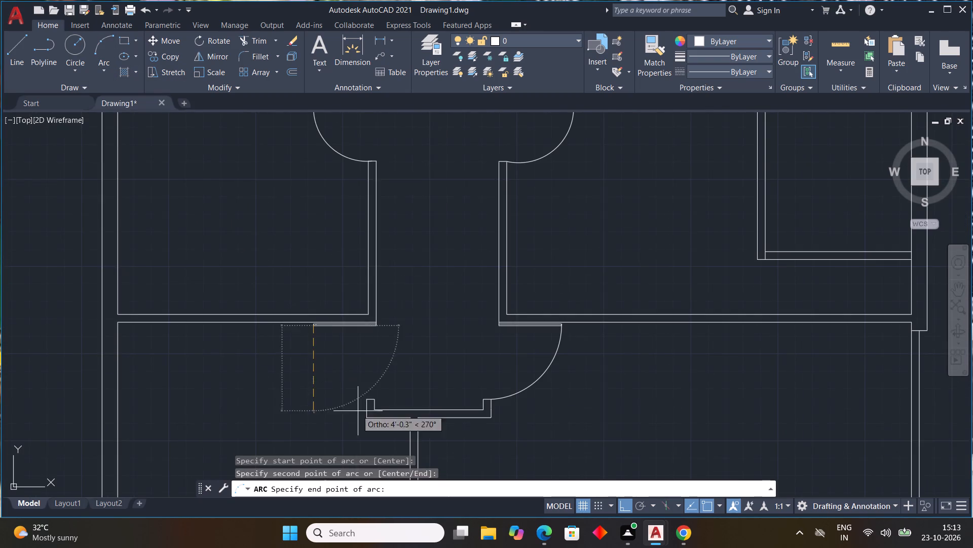
scroll(377, 396, up, 3)
click(353, 410)
Review the whole floor plan, then examine the staircase area and the window in the north outer wall up close.
scroll(409, 395, down, 4)
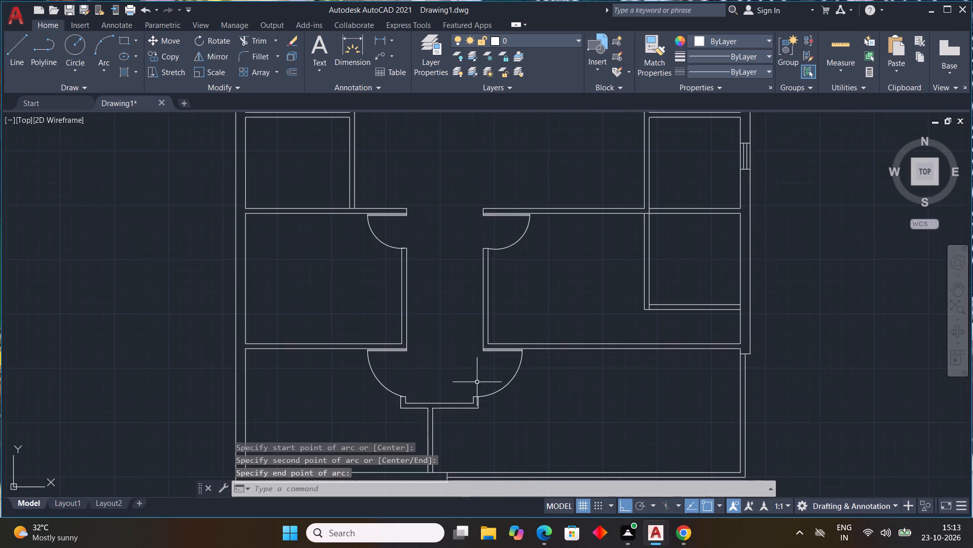
scroll(557, 381, down, 3)
middle_drag(556, 388, 520, 380)
middle_drag(517, 379, 508, 376)
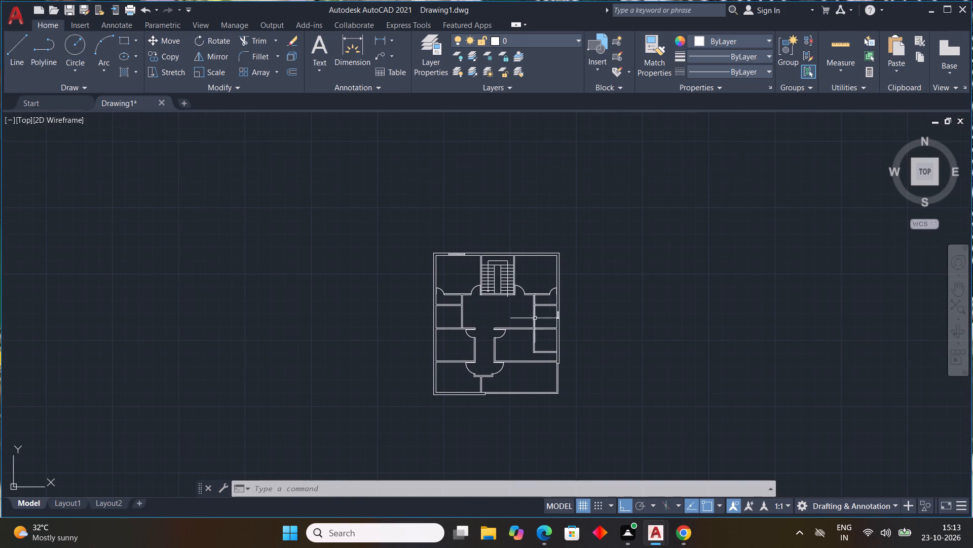
scroll(461, 261, up, 4)
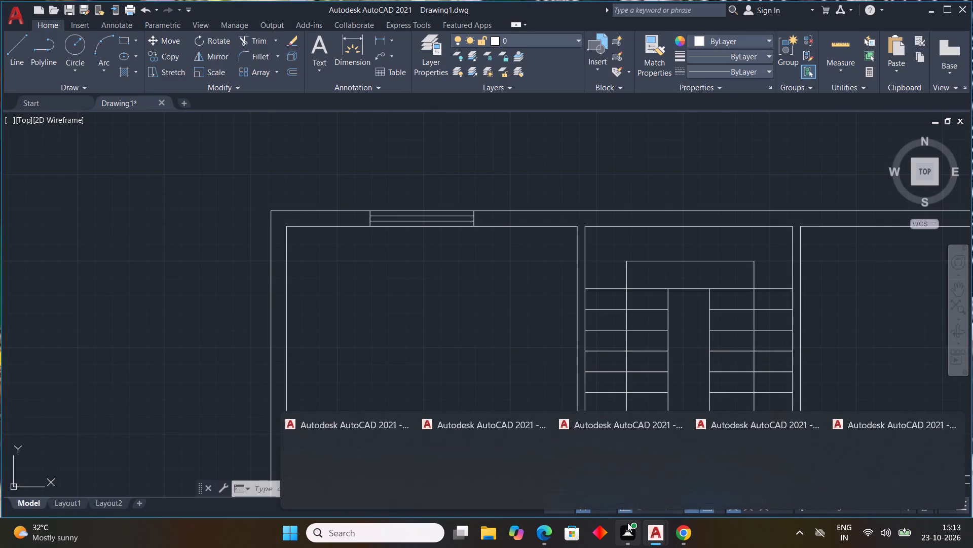
scroll(510, 414, down, 4)
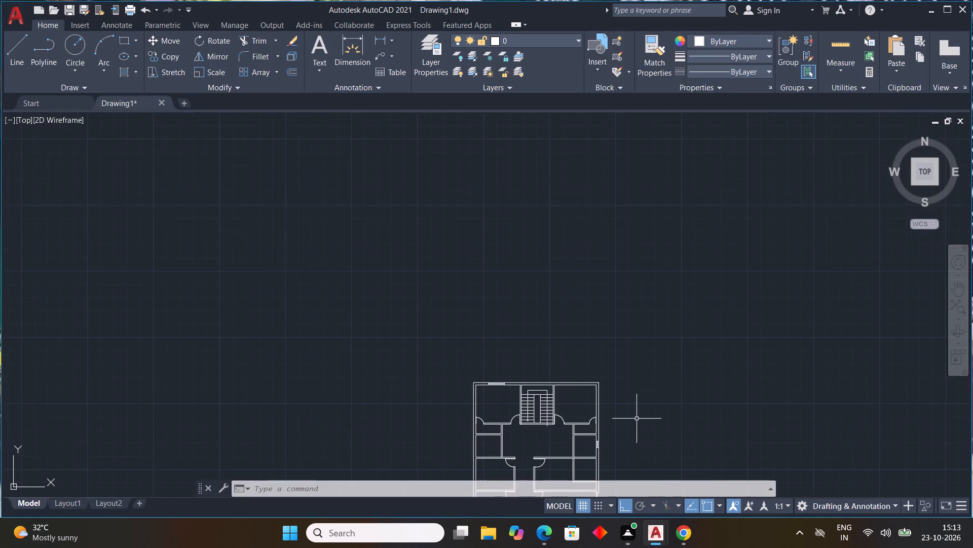
middle_drag(637, 419, 529, 364)
middle_drag(498, 356, 474, 351)
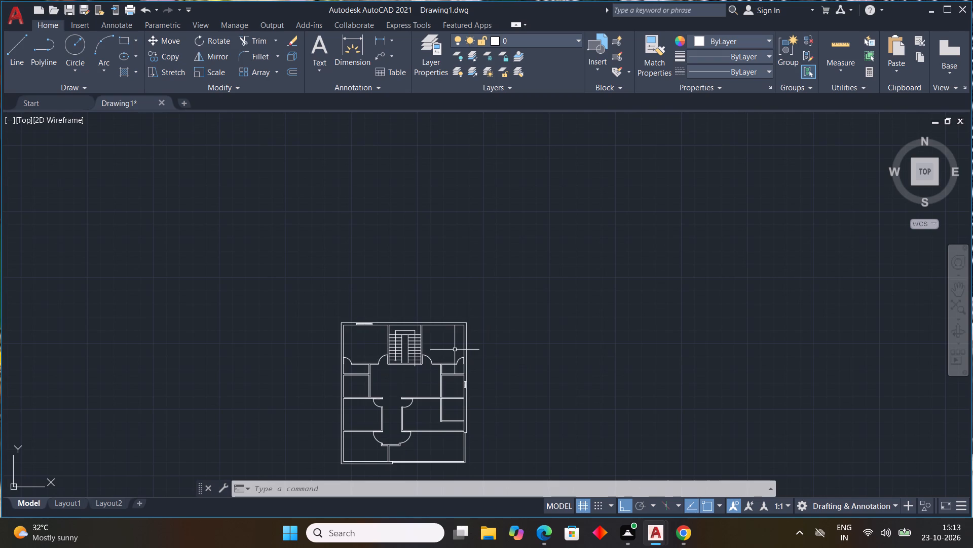
scroll(369, 329, up, 3)
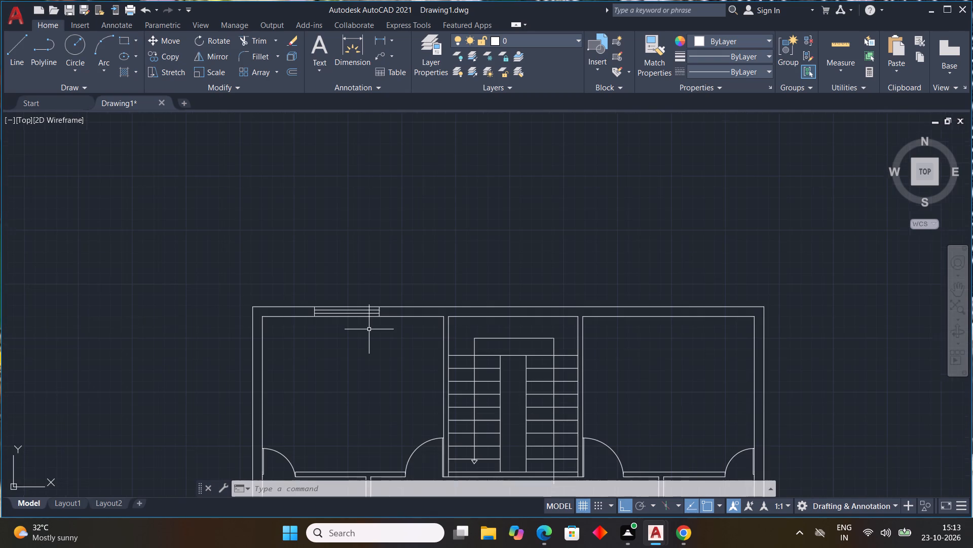
scroll(363, 346, up, 3)
middle_drag(361, 349, 371, 378)
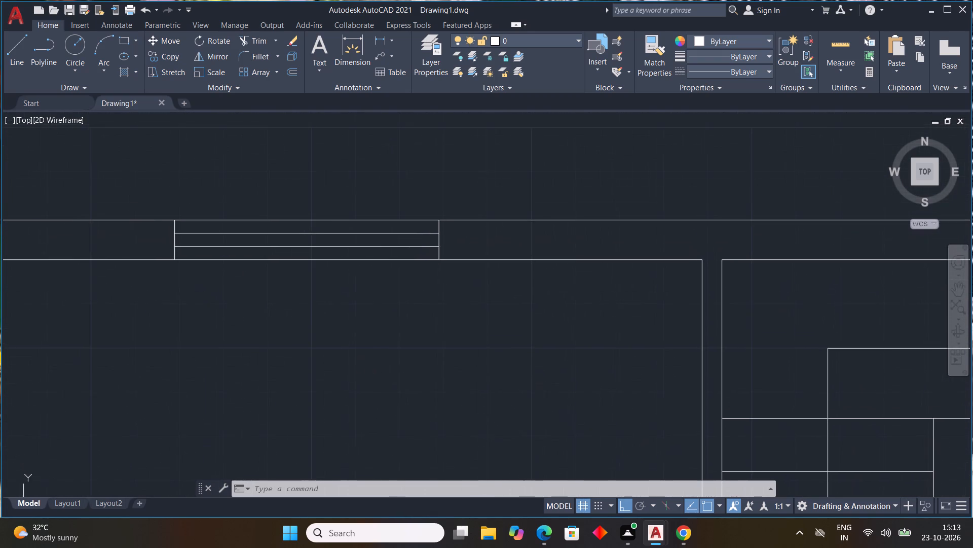
Copy the north wall's window about 25' east into the northeast room's north wall, plus a spare copy outside the plan, east of it.
click(470, 233)
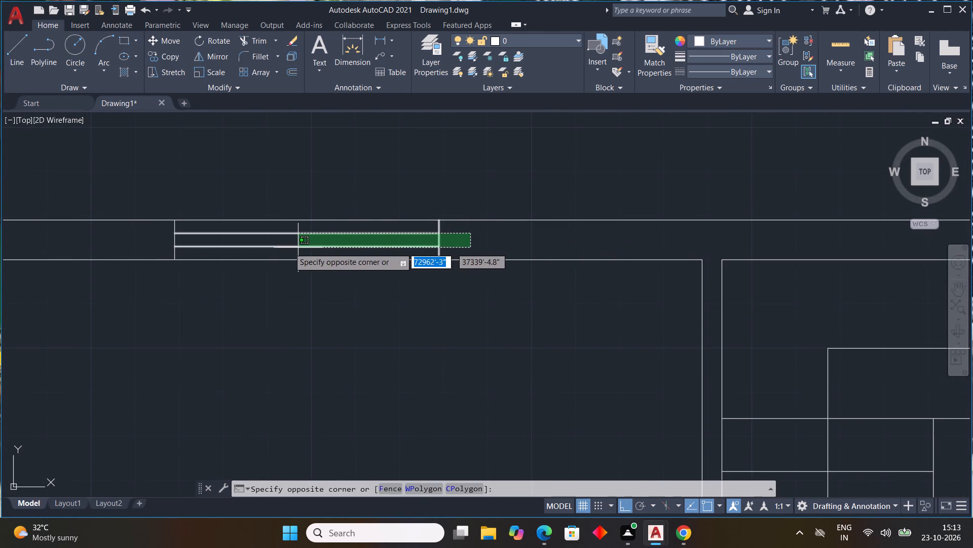
click(137, 248)
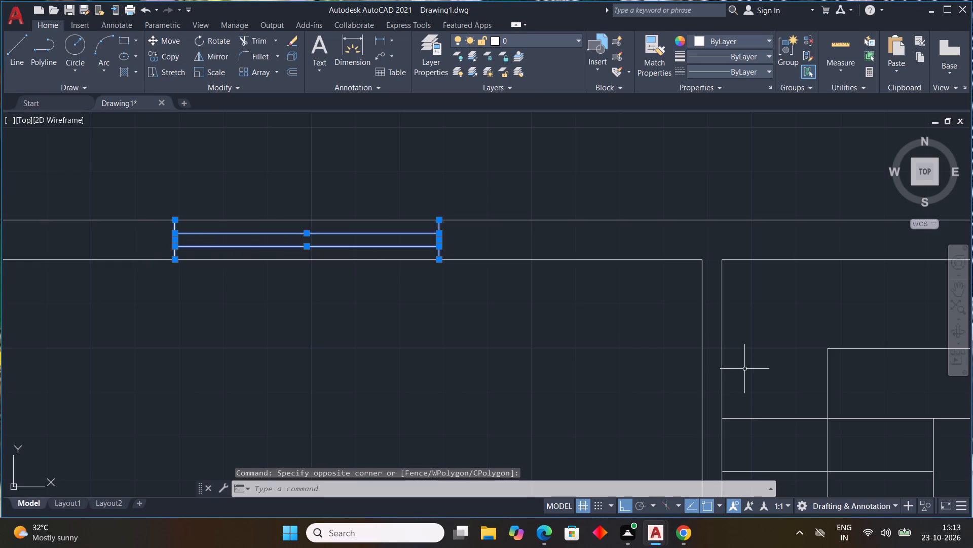
key(c)
text(O)
key(space)
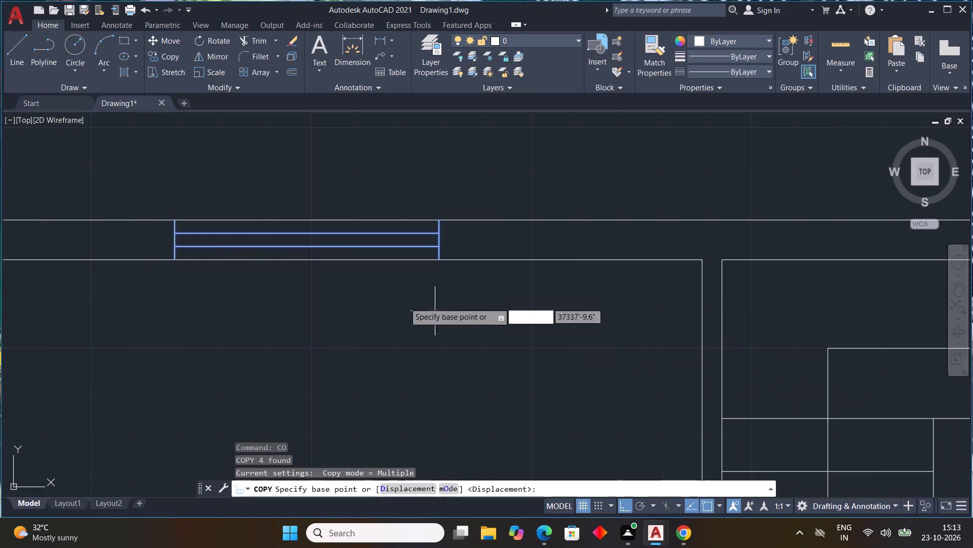
click(174, 261)
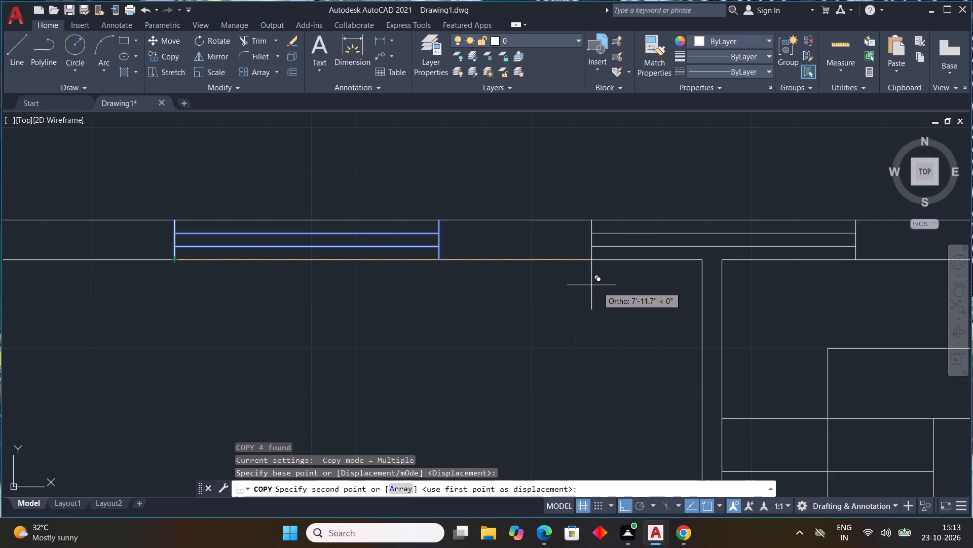
scroll(641, 308, down, 3)
middle_drag(620, 324, 167, 261)
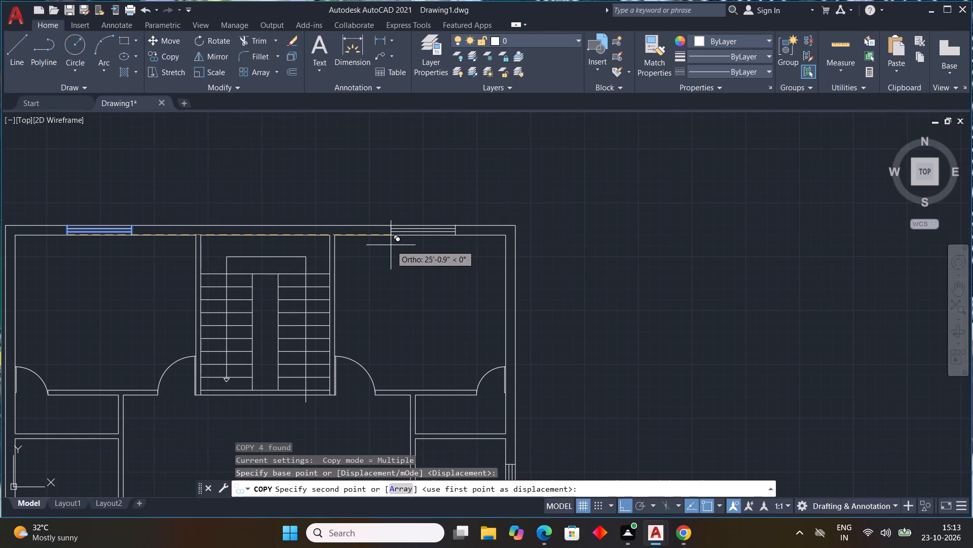
click(391, 245)
click(637, 202)
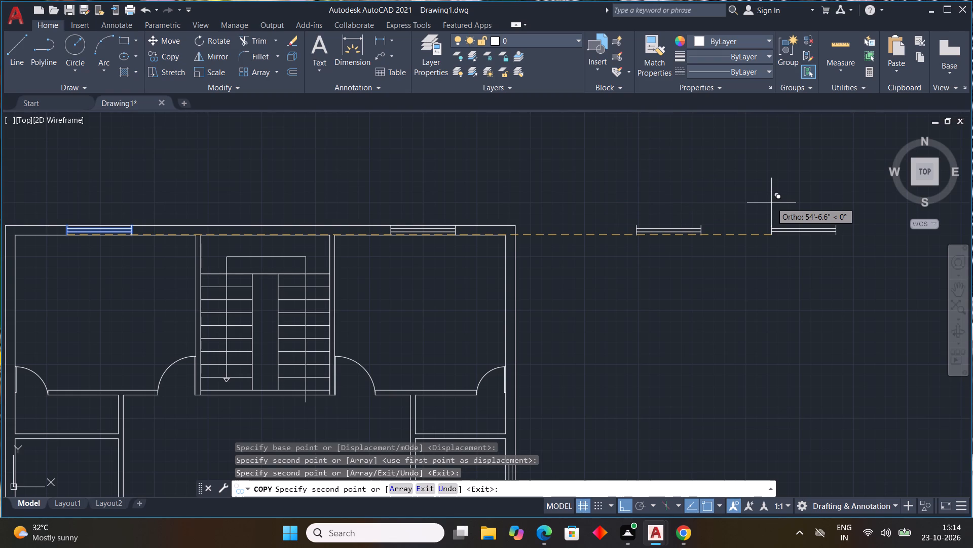
key(Escape)
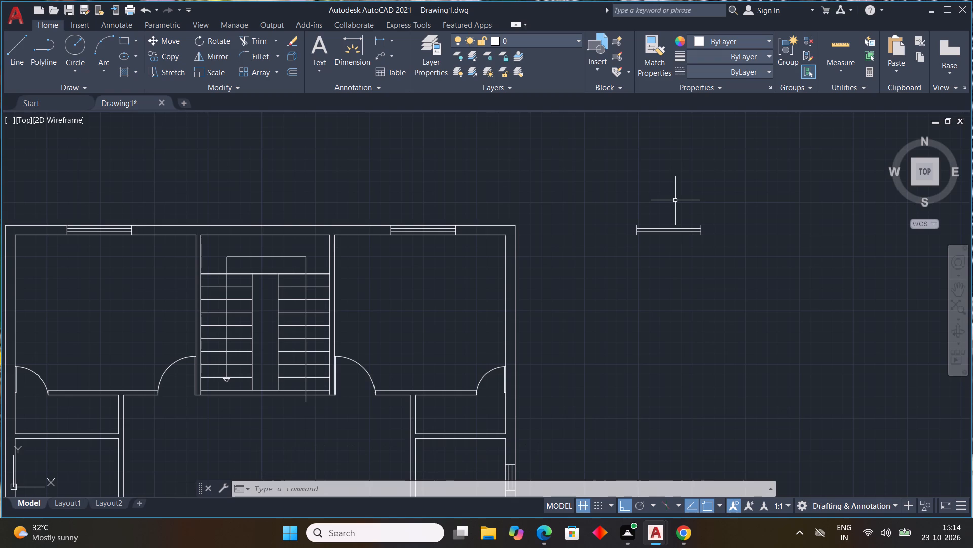
Rotate the spare window outside the plan about its northeast corner so that it stands vertically.
scroll(729, 252, down, 2)
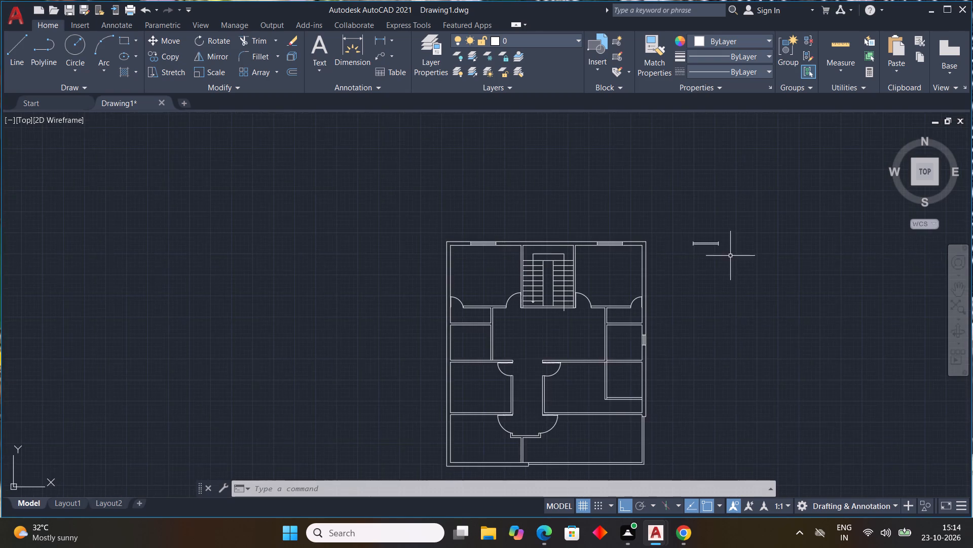
middle_drag(729, 253, 608, 227)
middle_click(607, 228)
drag(602, 182, 576, 221)
click(562, 241)
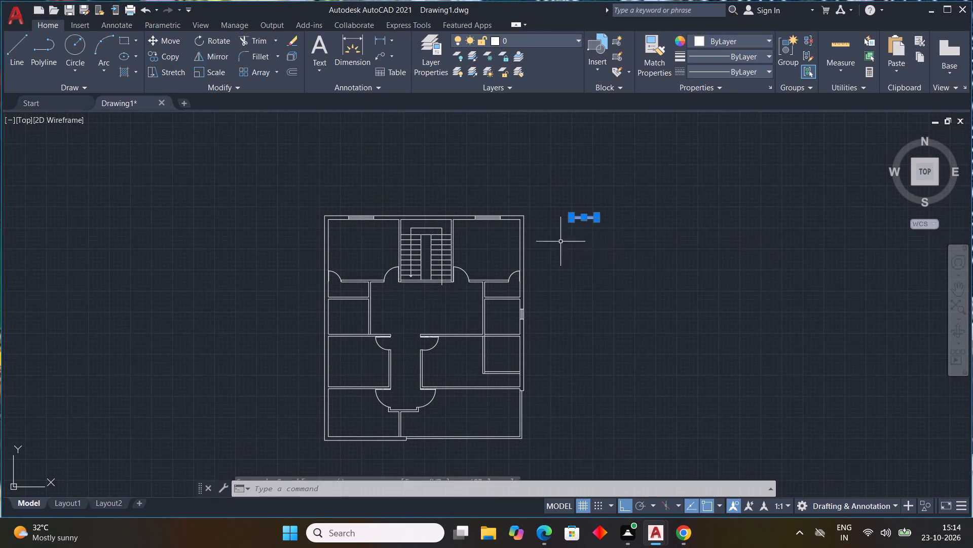
key(r)
key(o)
key(space)
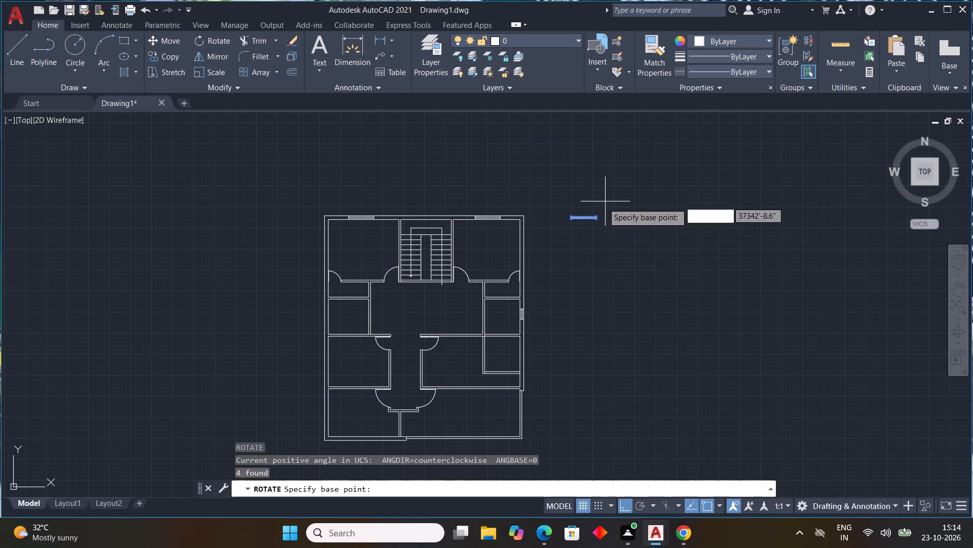
scroll(603, 204, up, 3)
click(576, 249)
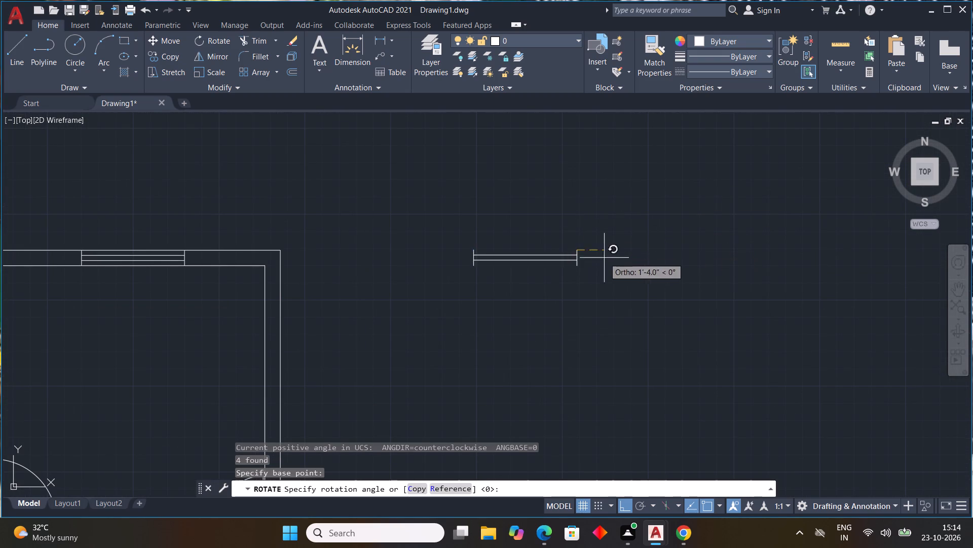
click(581, 326)
scroll(623, 177, down, 3)
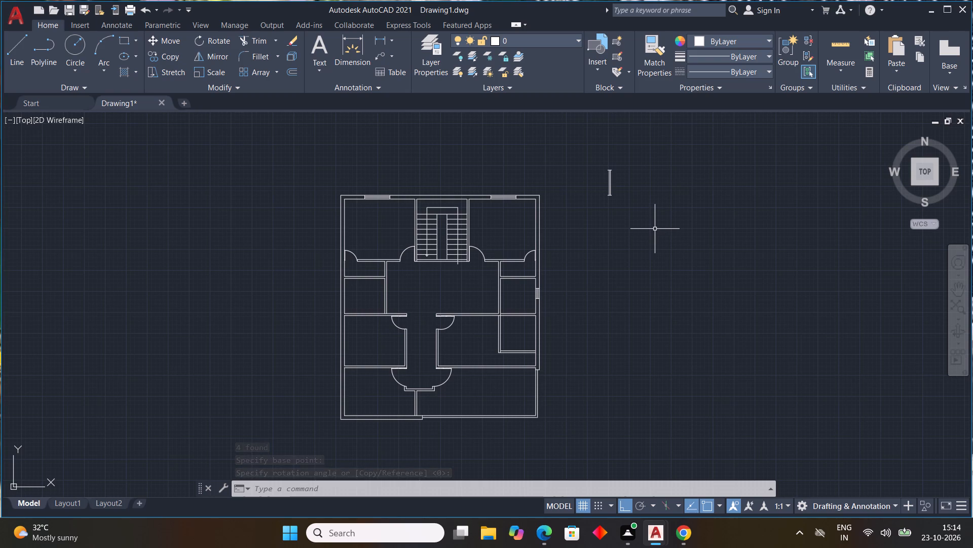
Copy the east wall's small window straight south into the next room's east wall, and across into the opposite small room's west wall.
scroll(655, 229, up, 1)
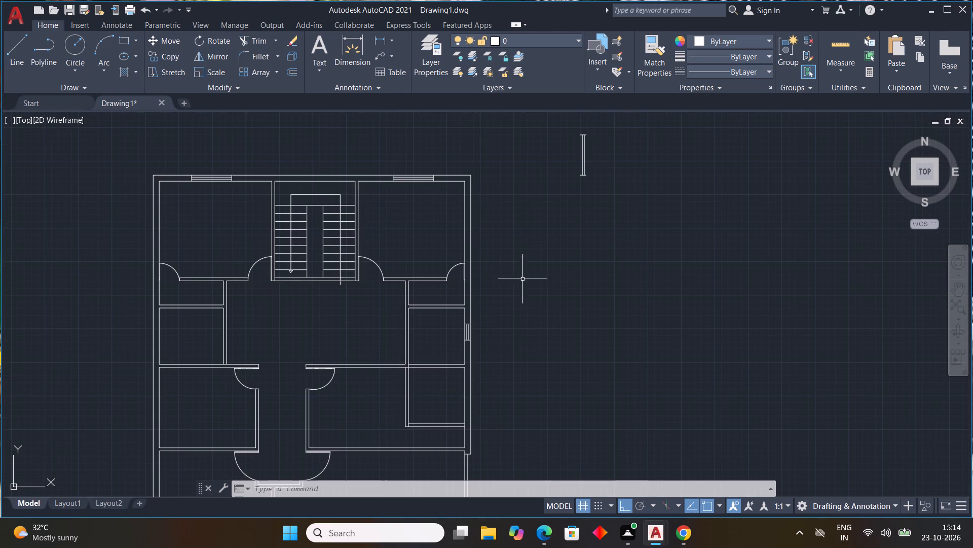
middle_drag(523, 277, 543, 198)
middle_click(543, 198)
scroll(481, 250, up, 3)
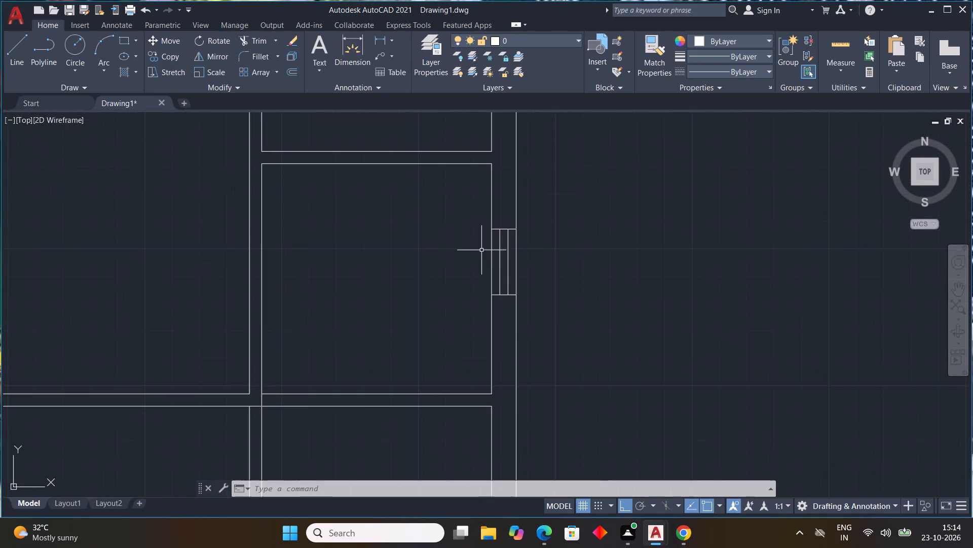
click(512, 226)
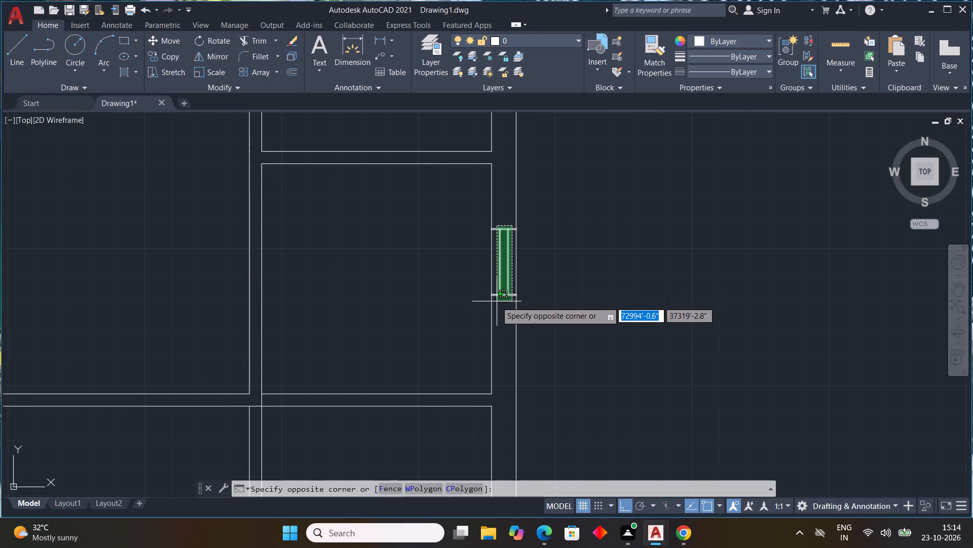
click(496, 301)
text(CO)
key(space)
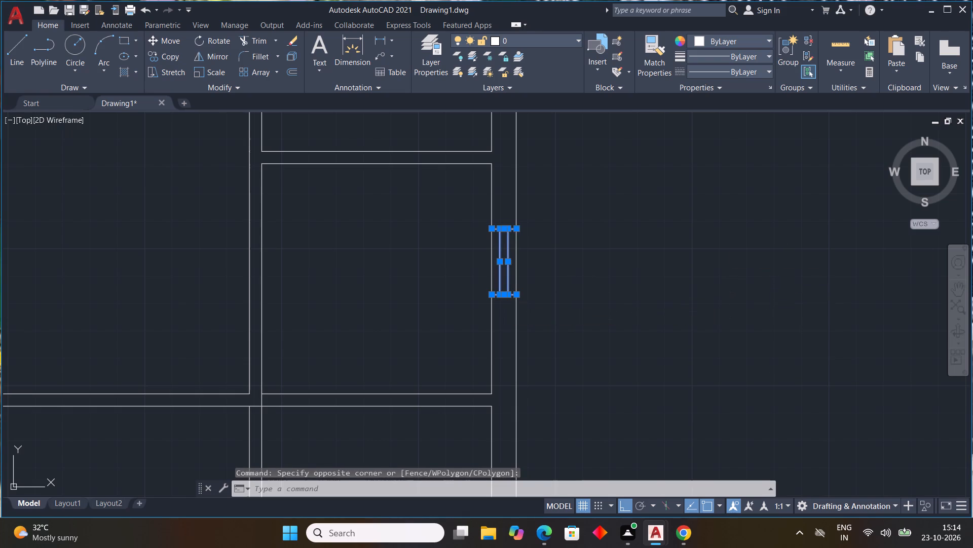
scroll(467, 284, down, 3)
middle_drag(524, 312, 506, 266)
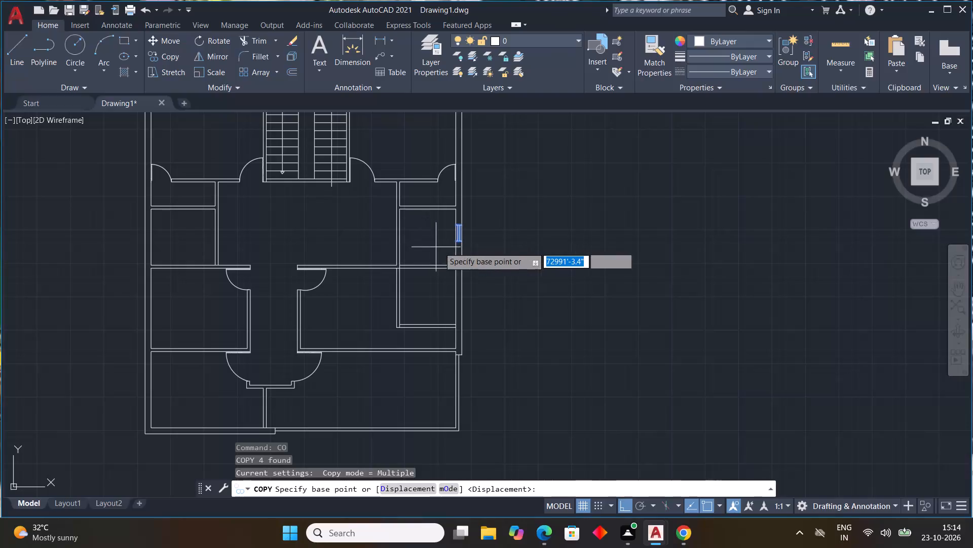
drag(453, 243, 461, 283)
click(457, 302)
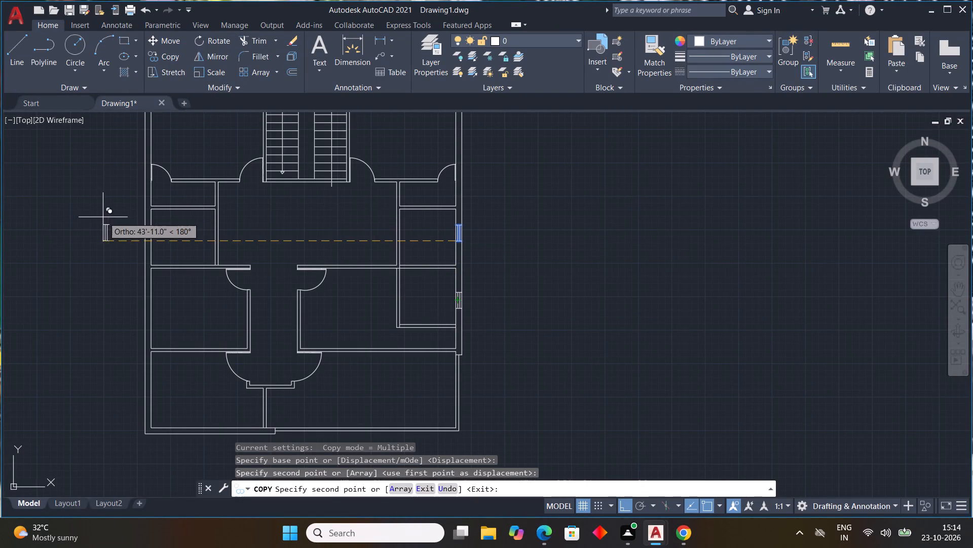
scroll(104, 217, up, 2)
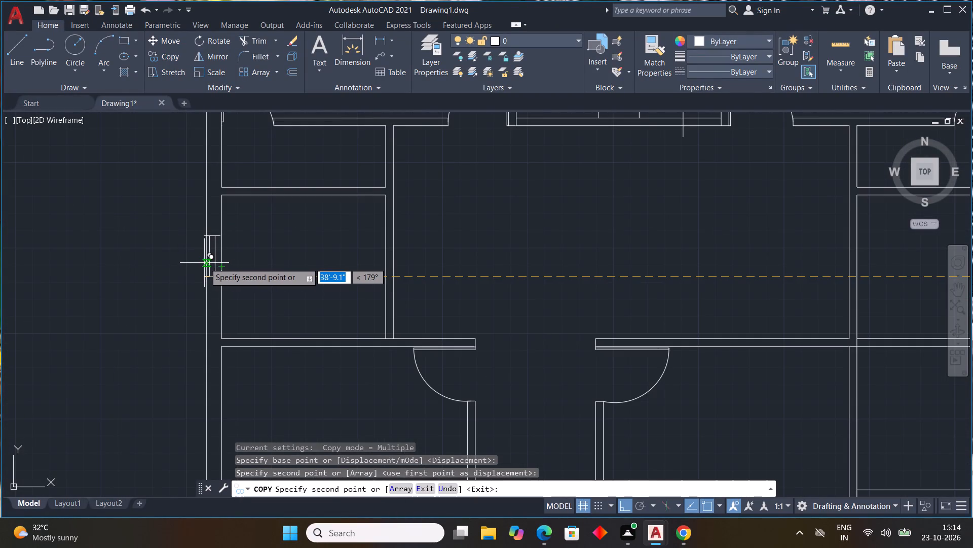
click(206, 263)
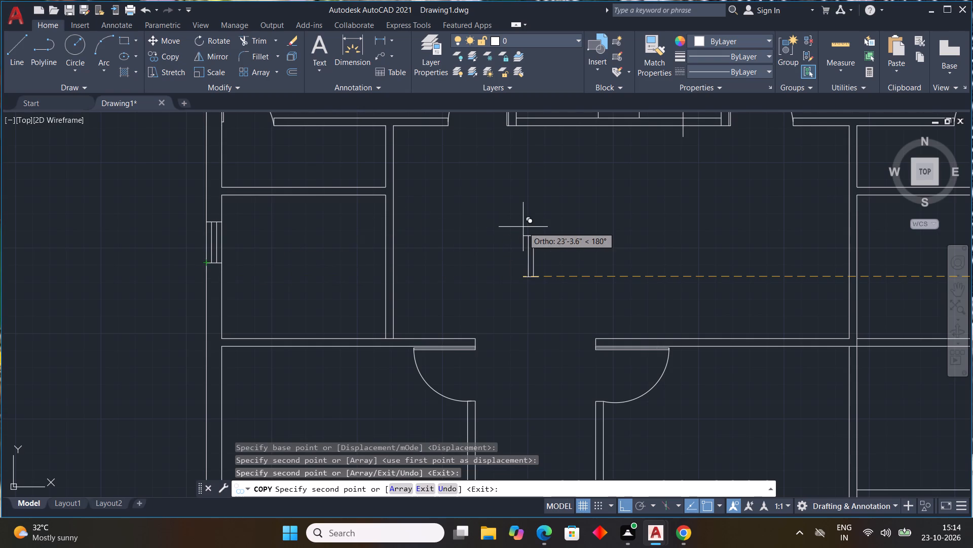
key(Escape)
With ortho off, copy the spare vertical window by its southwest corner into the northwest room's west wall and the northeast room's east wall.
scroll(422, 208, down, 3)
middle_drag(694, 262, 613, 311)
scroll(632, 302, down, 1)
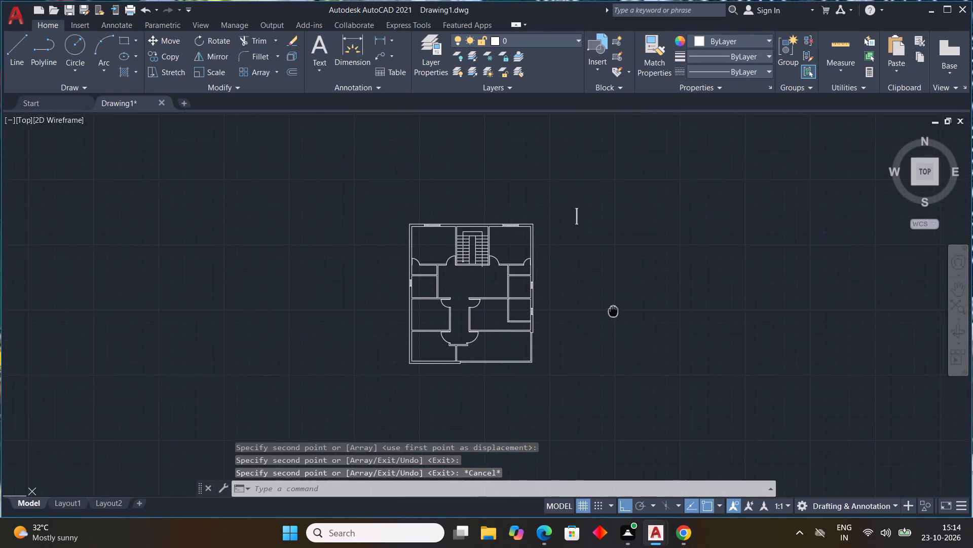
middle_drag(613, 311, 535, 300)
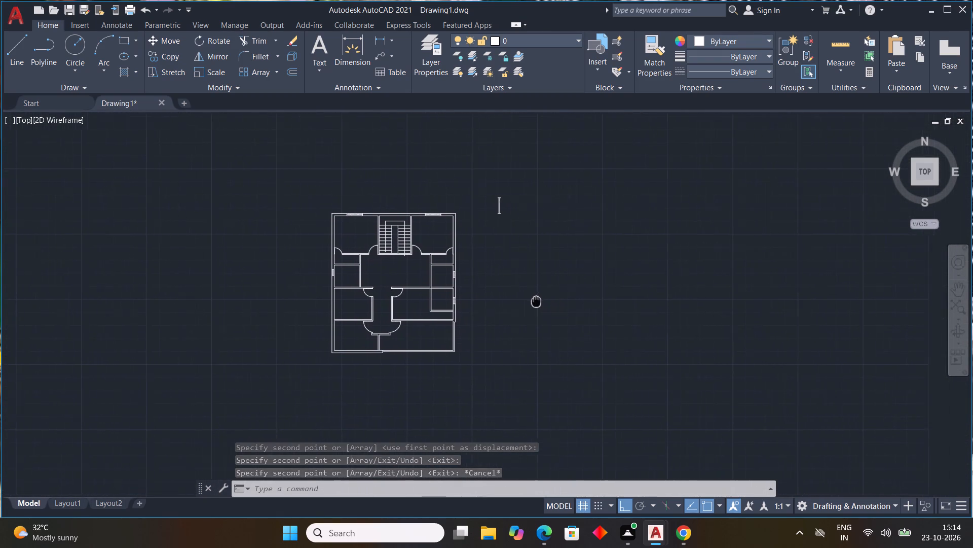
middle_drag(535, 300, 486, 301)
drag(463, 189, 457, 213)
click(436, 241)
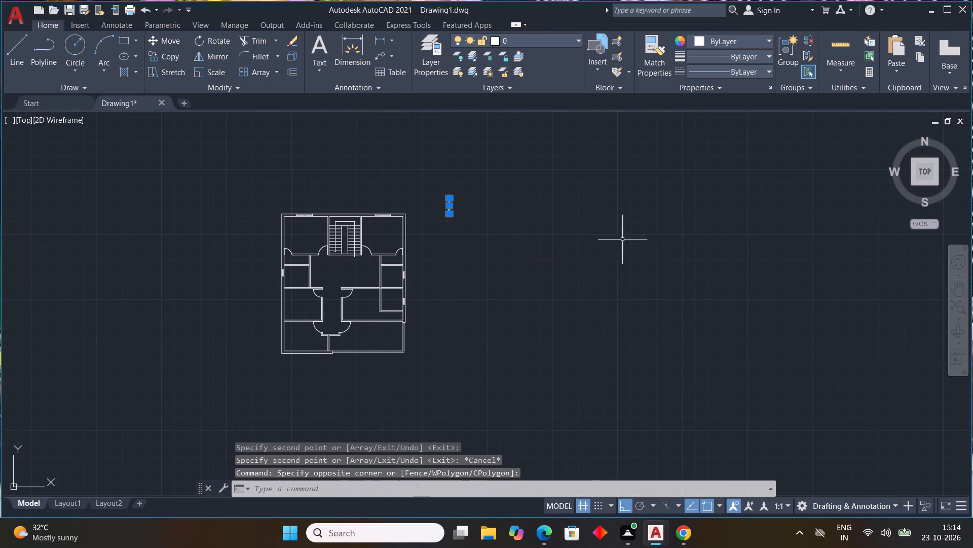
scroll(472, 226, up, 3)
middle_drag(471, 226, 505, 287)
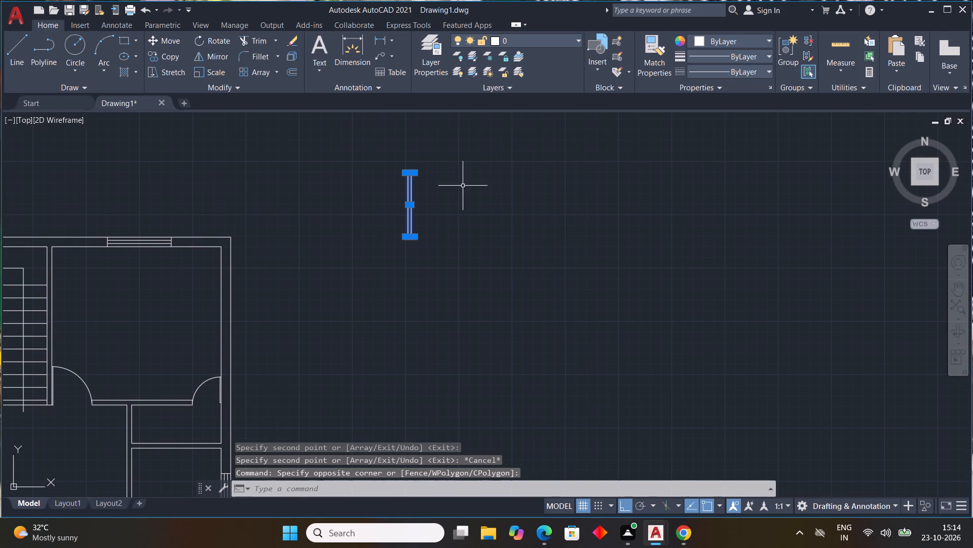
drag(448, 152, 437, 169)
click(367, 286)
scroll(414, 255, up, 3)
scroll(414, 255, down, 1)
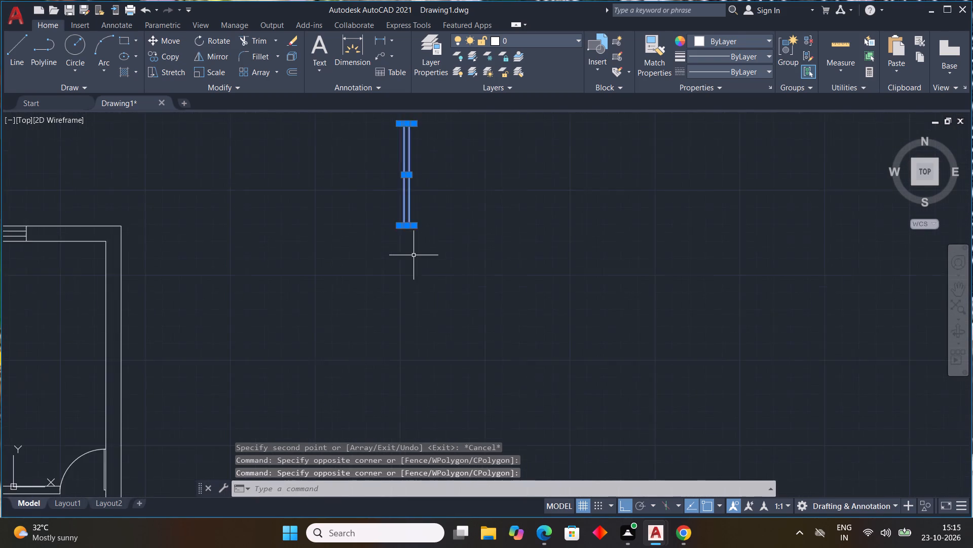
scroll(414, 255, down, 2)
text(CO)
key(space)
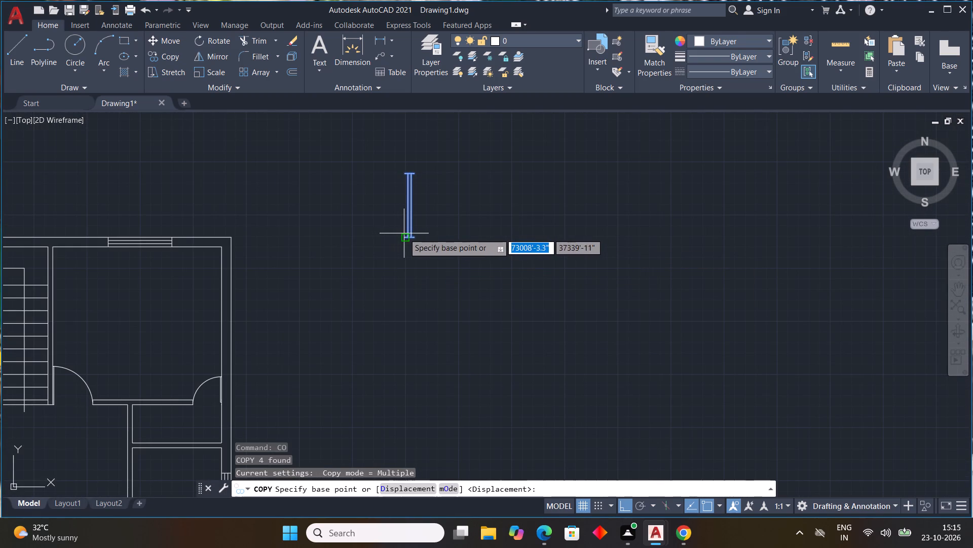
drag(405, 238, 397, 244)
scroll(318, 293, down, 2)
key(F8)
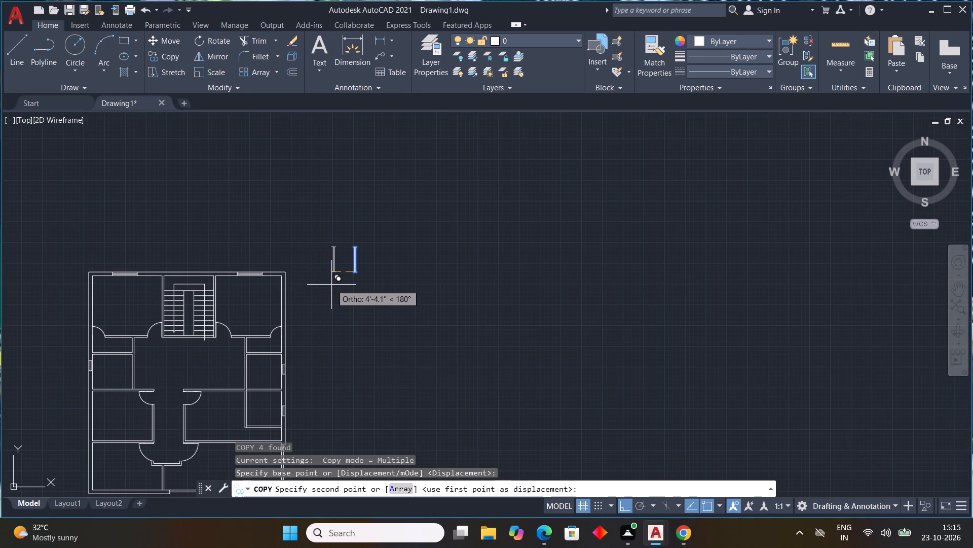
scroll(329, 300, down, 2)
middle_drag(328, 300, 401, 232)
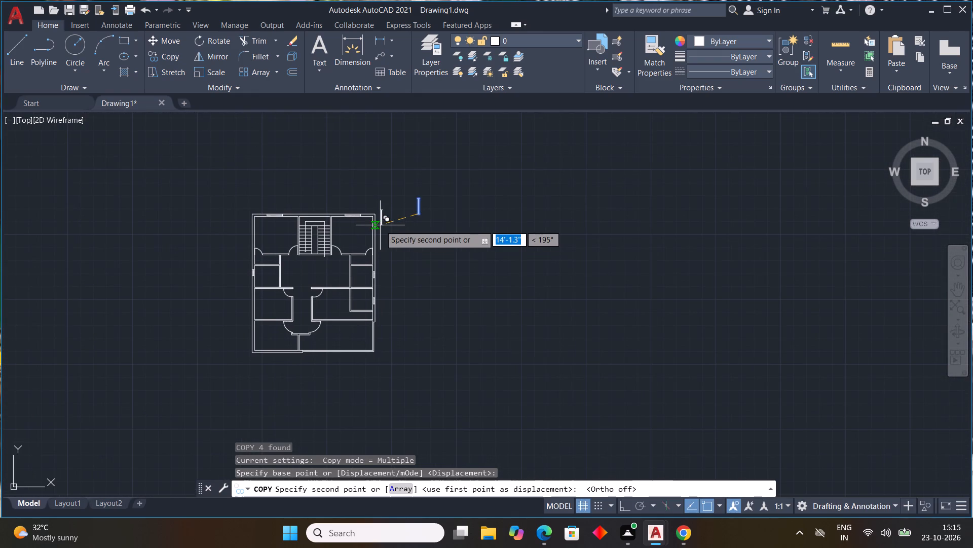
scroll(328, 221, up, 3)
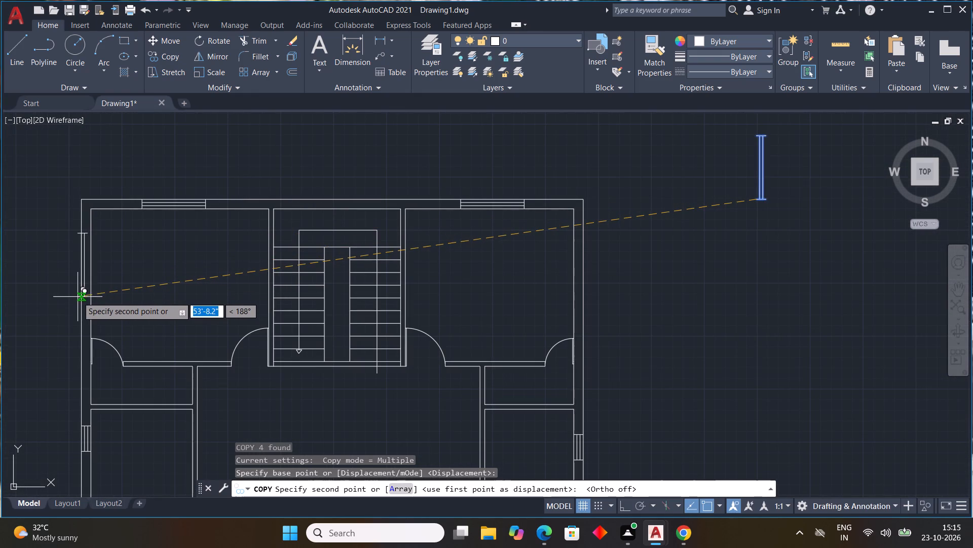
click(81, 299)
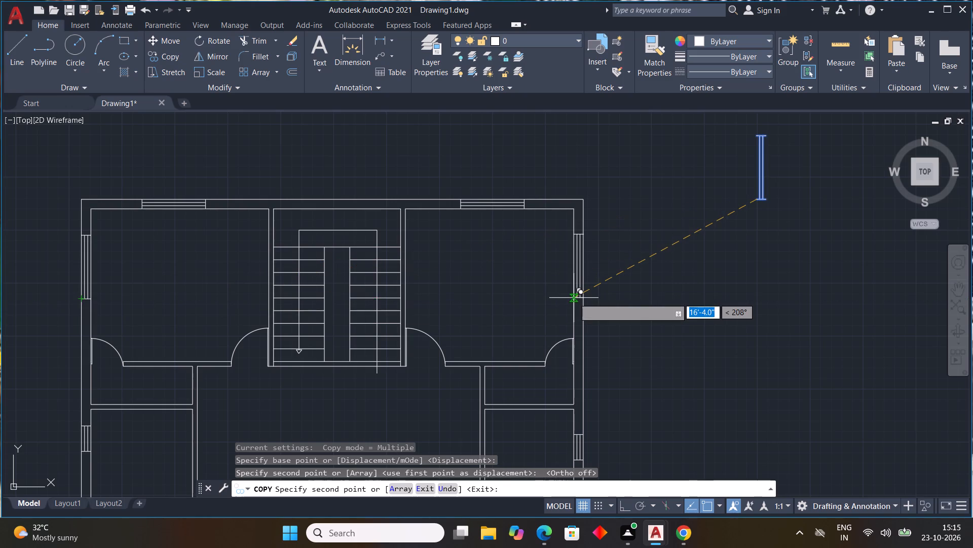
click(574, 305)
Place another copy of the vertical window in the outer west wall of the room west of the corridor.
scroll(301, 305, down, 3)
middle_drag(320, 287, 322, 283)
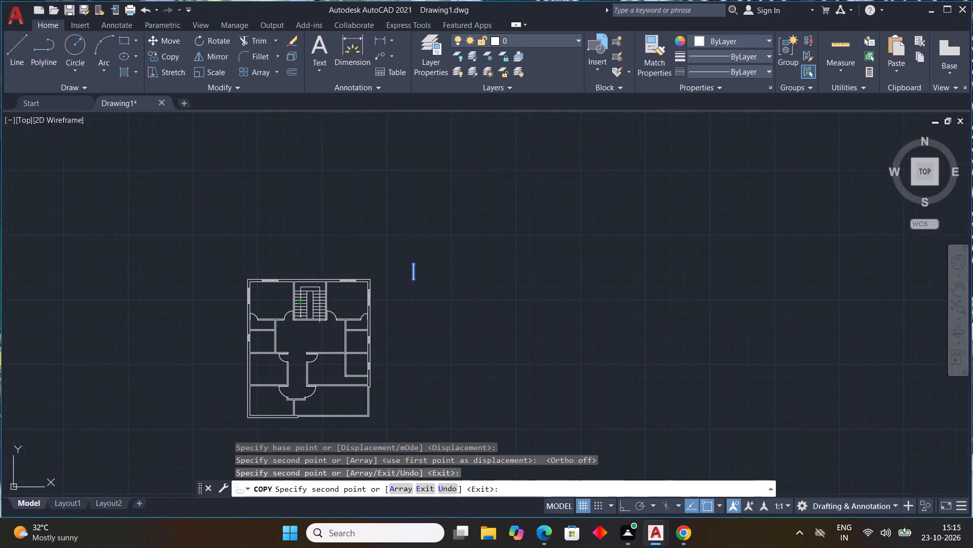
middle_drag(322, 283, 354, 251)
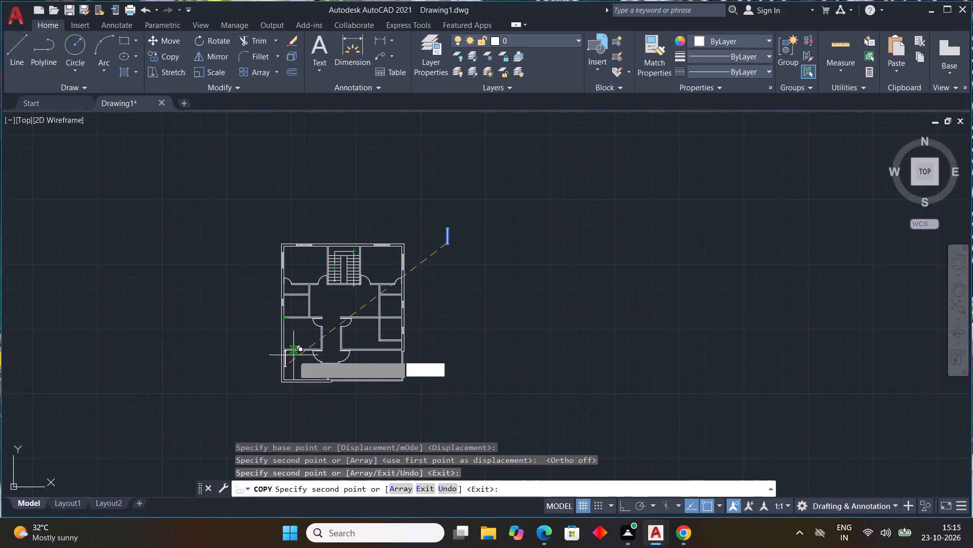
scroll(292, 342, up, 4)
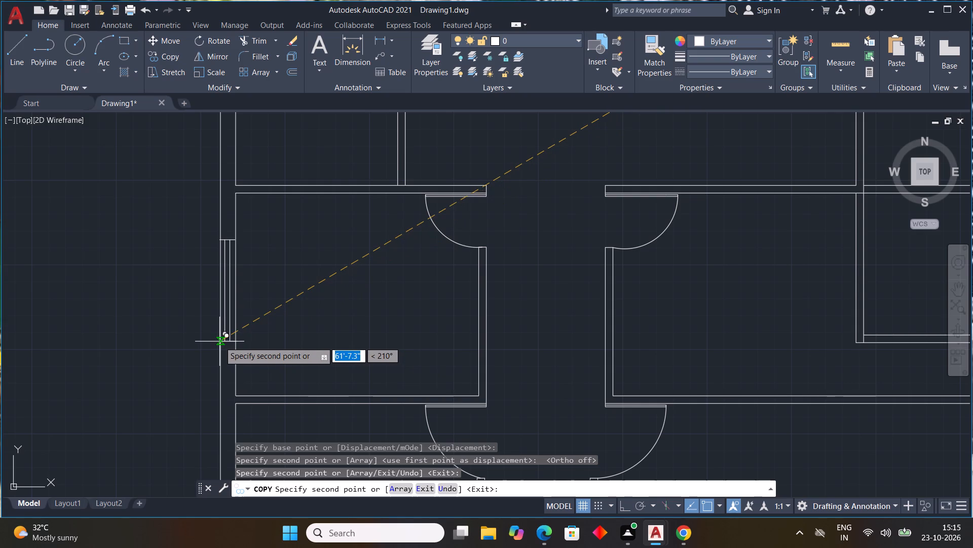
click(219, 341)
Place a last copy of the vertical window in the southwest room's outer west wall and finish copying.
scroll(337, 348, down, 3)
scroll(513, 366, up, 1)
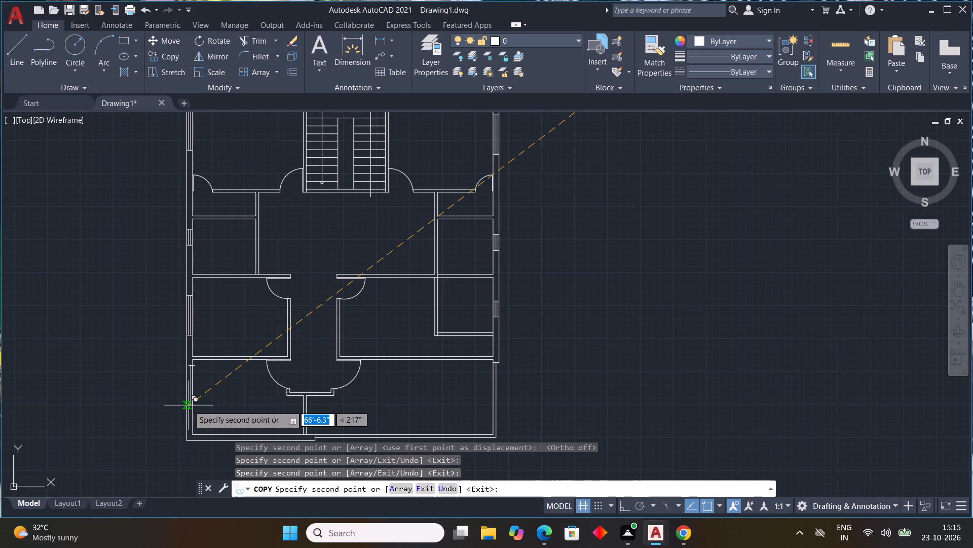
scroll(188, 418, up, 1)
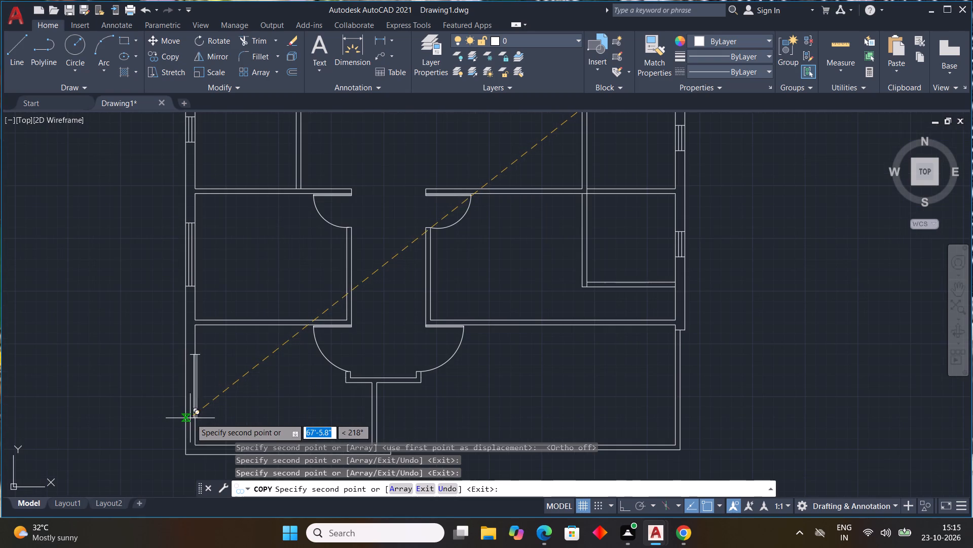
click(186, 417)
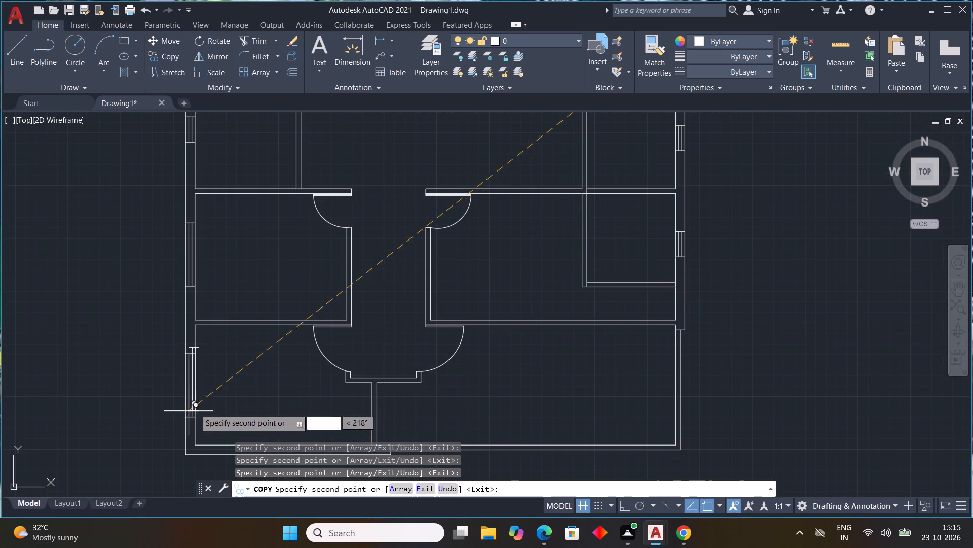
key(Escape)
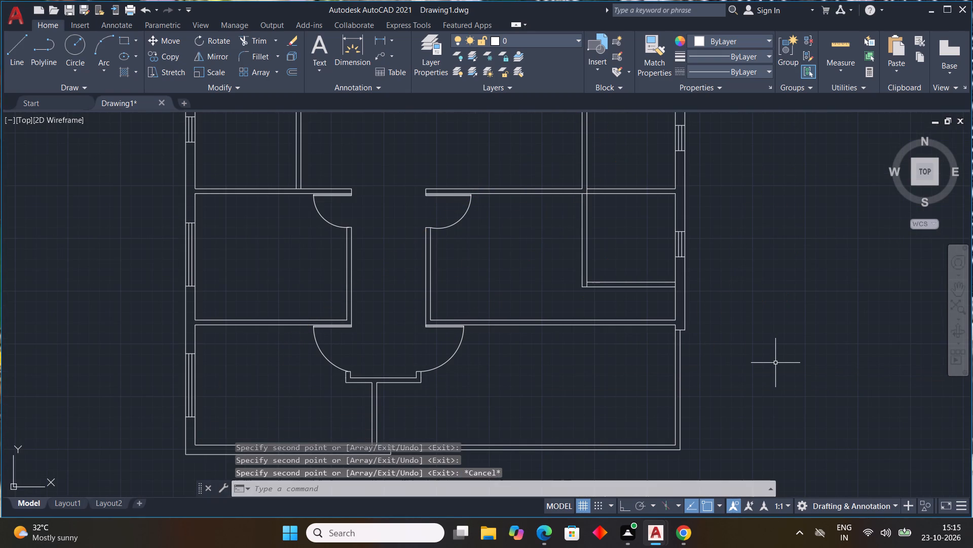
key(Escape)
key(Escape)
Draw a short window jamb line across the partition along the southeast room's north side, just east of its door swing.
scroll(764, 362, down, 2)
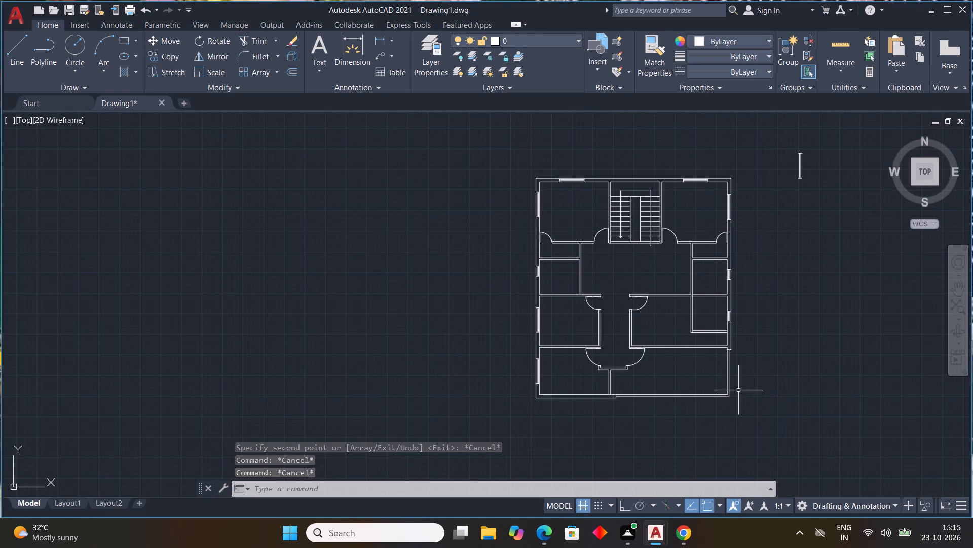
middle_drag(722, 390, 432, 330)
middle_drag(410, 324, 403, 322)
middle_click(399, 321)
scroll(373, 300, up, 3)
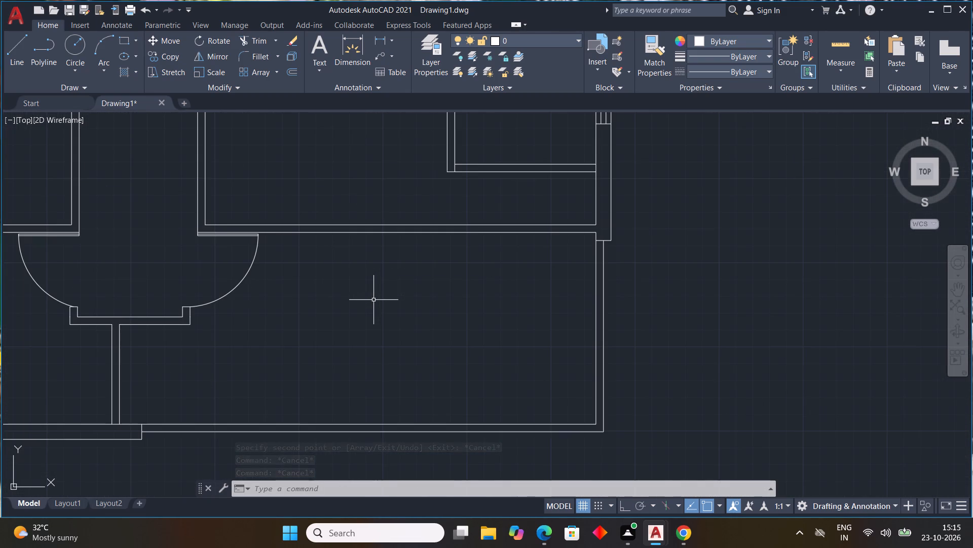
text(L)
key(space)
scroll(296, 226, up, 1)
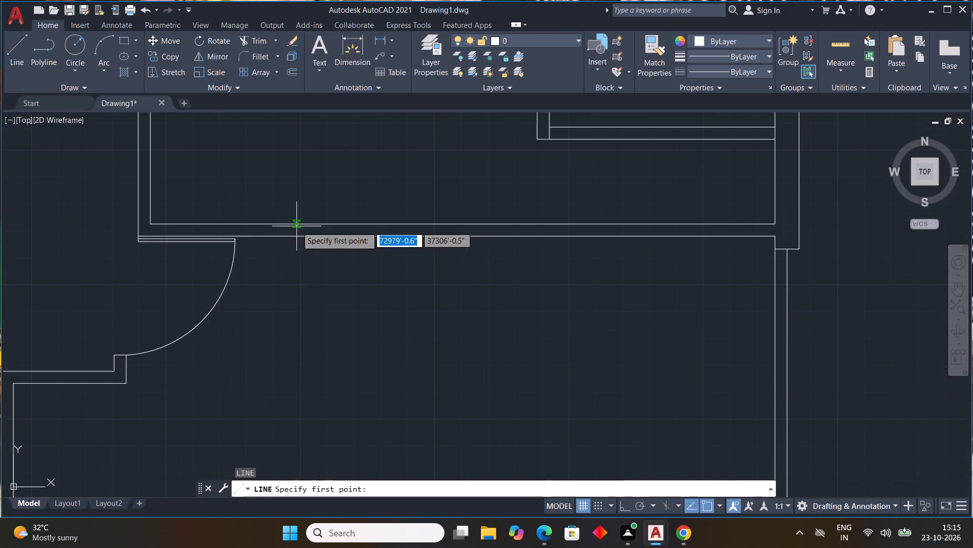
click(296, 226)
click(293, 234)
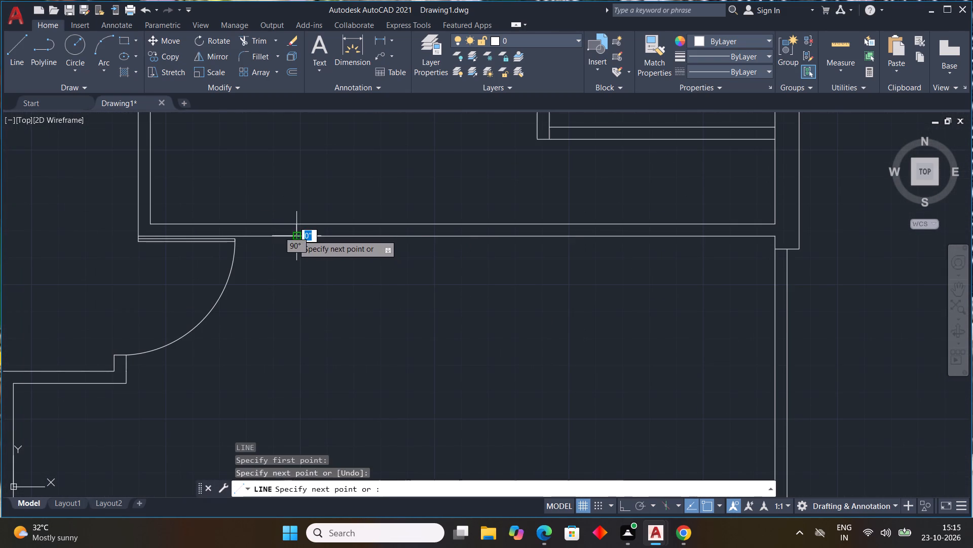
key(Escape)
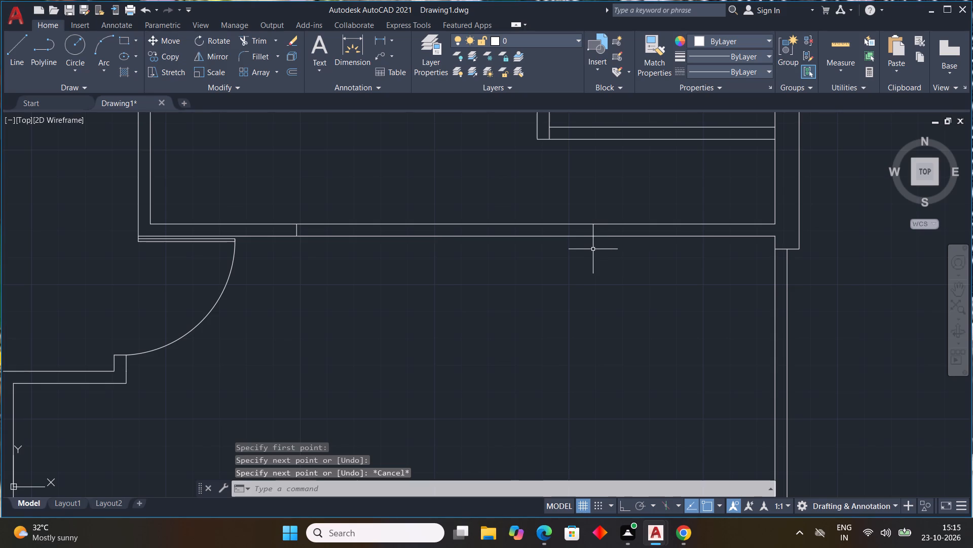
Offset the jamb line 5' east to mark the other side of the window opening.
text(OFF)
key(space)
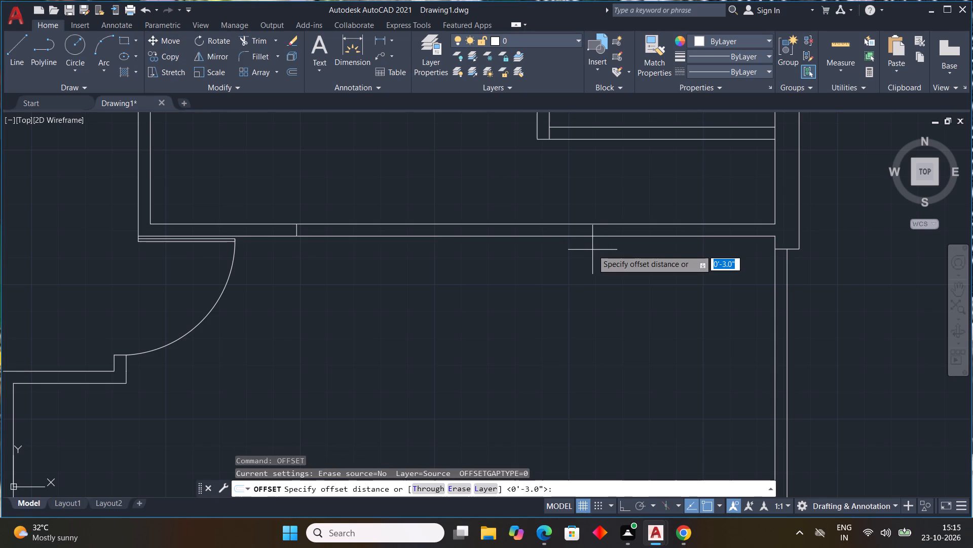
text(5')
key(Return)
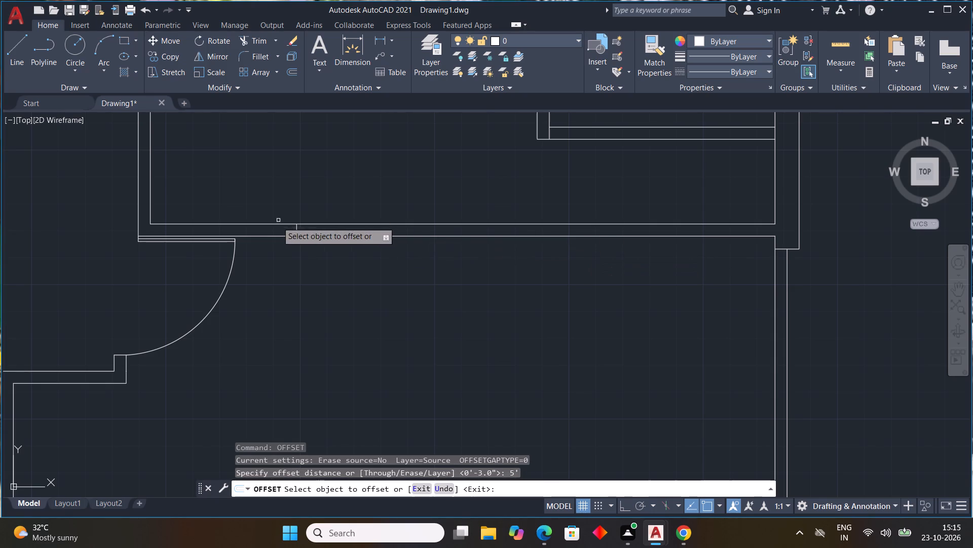
click(296, 231)
click(492, 226)
key(Escape)
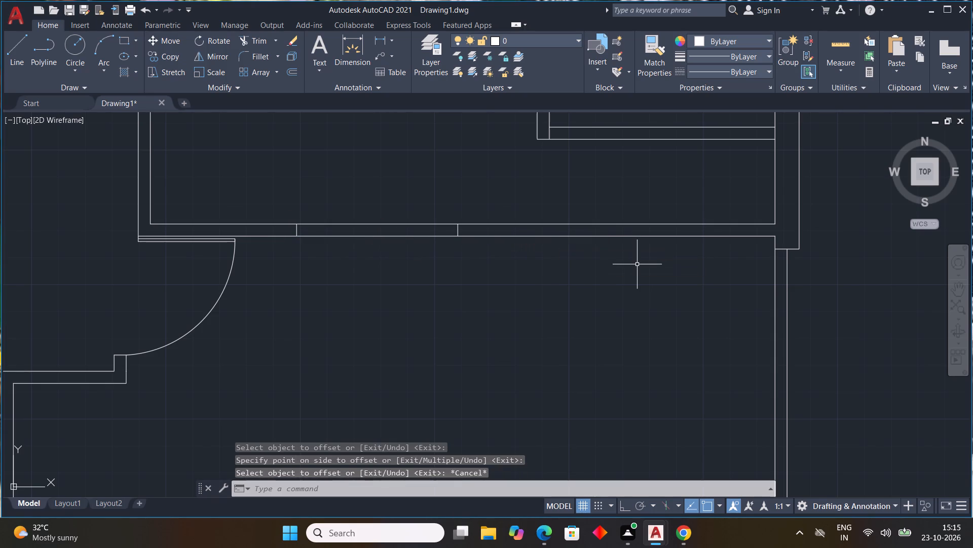
Draw the window's centre line between the midpoints of the two jamb lines.
text(L)
key(space)
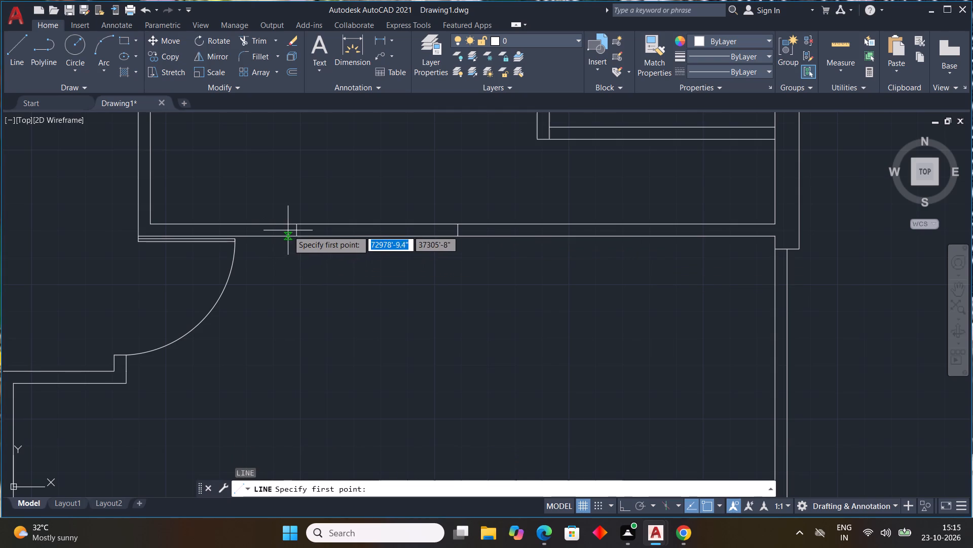
click(294, 230)
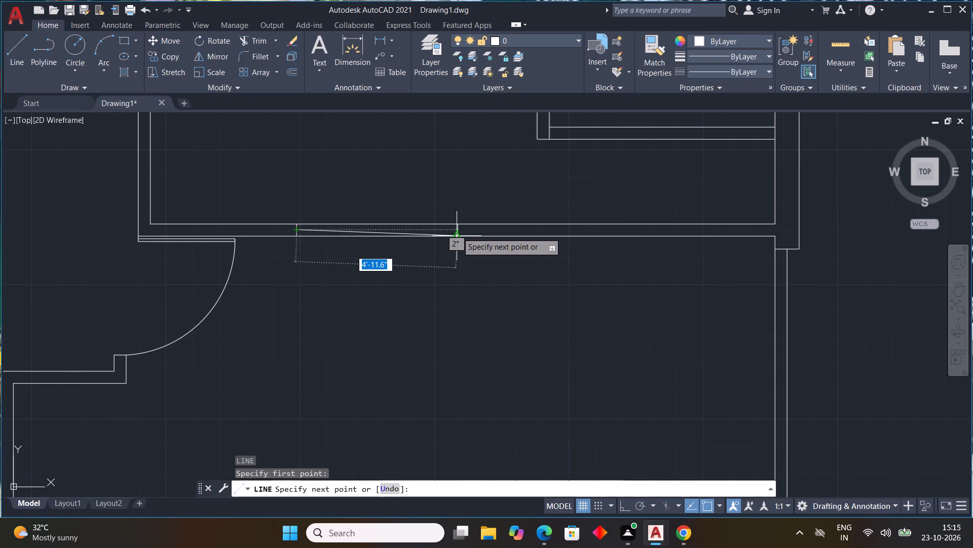
click(459, 228)
key(Escape)
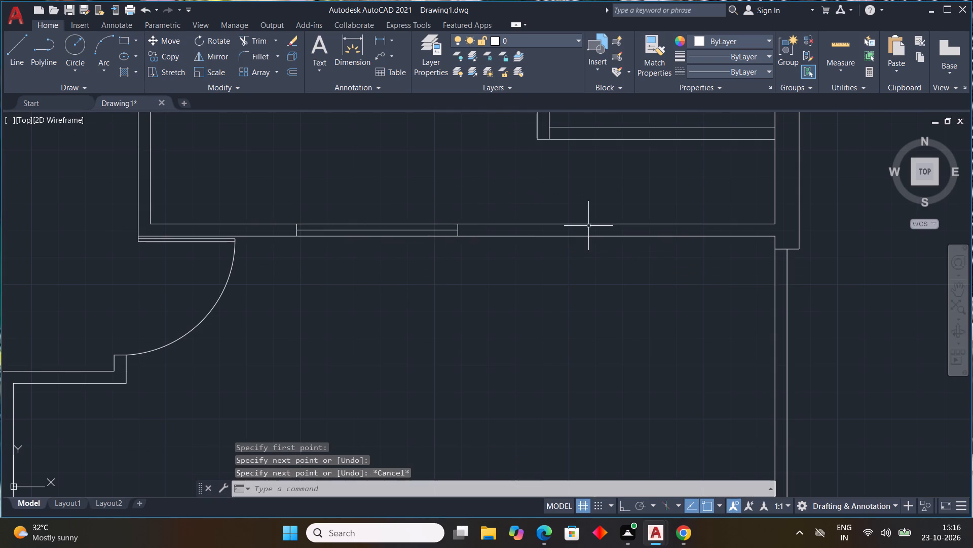
Erase the spare vertical window standing outside the plan to the northeast.
scroll(485, 193, down, 3)
scroll(519, 221, down, 3)
middle_drag(513, 239, 387, 270)
middle_click(386, 270)
drag(437, 167, 433, 194)
click(428, 205)
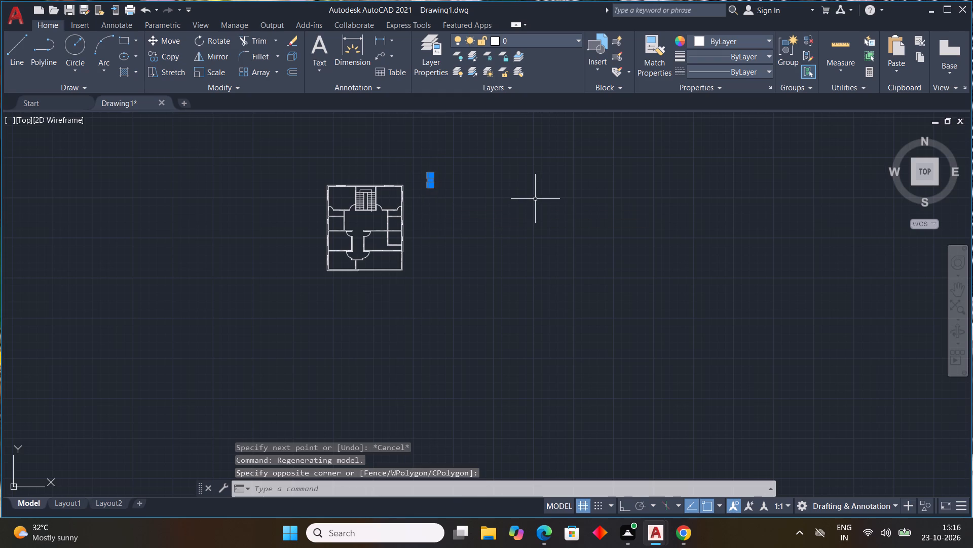
key(Delete)
With ortho on, start a door leaf on the partition directly south of the small east room's southwest corner: 1" north, 2' east.
scroll(376, 256, up, 3)
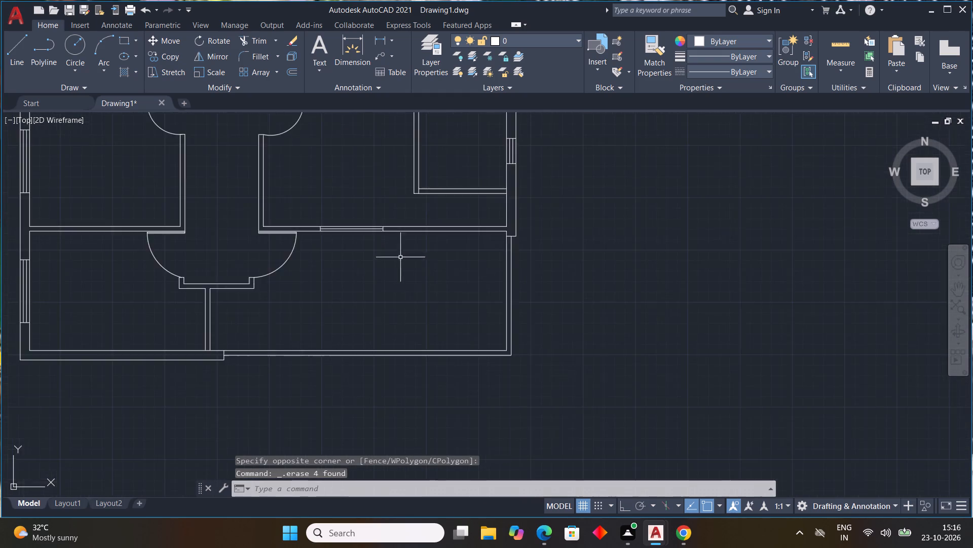
scroll(401, 257, up, 2)
middle_drag(413, 272, 452, 309)
scroll(426, 298, down, 2)
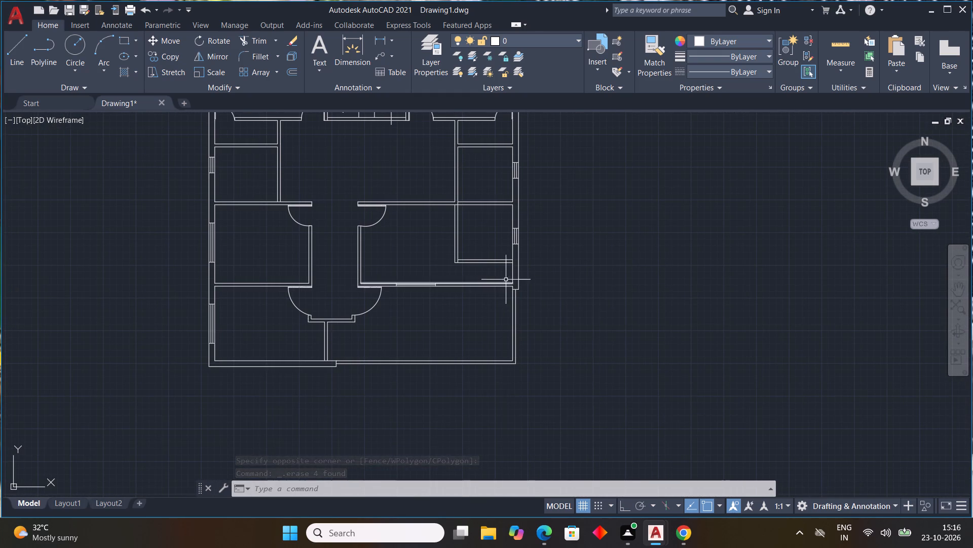
scroll(467, 278, down, 1)
middle_drag(467, 278, 464, 284)
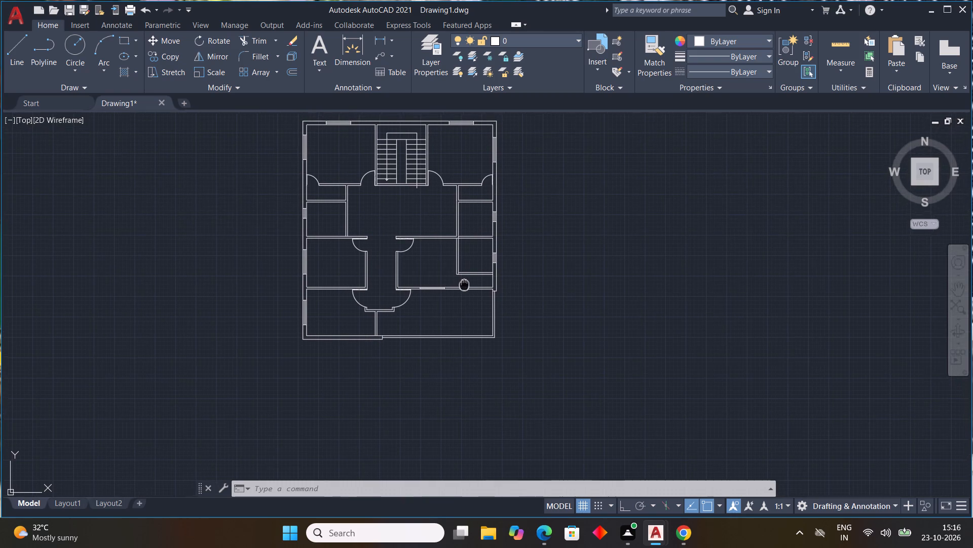
middle_drag(464, 284, 382, 264)
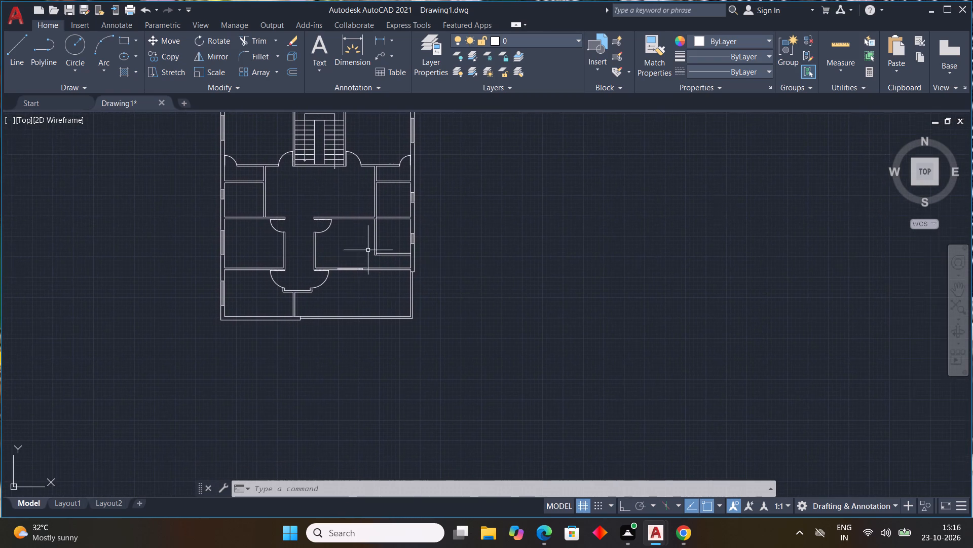
scroll(370, 250, up, 5)
text(L)
key(space)
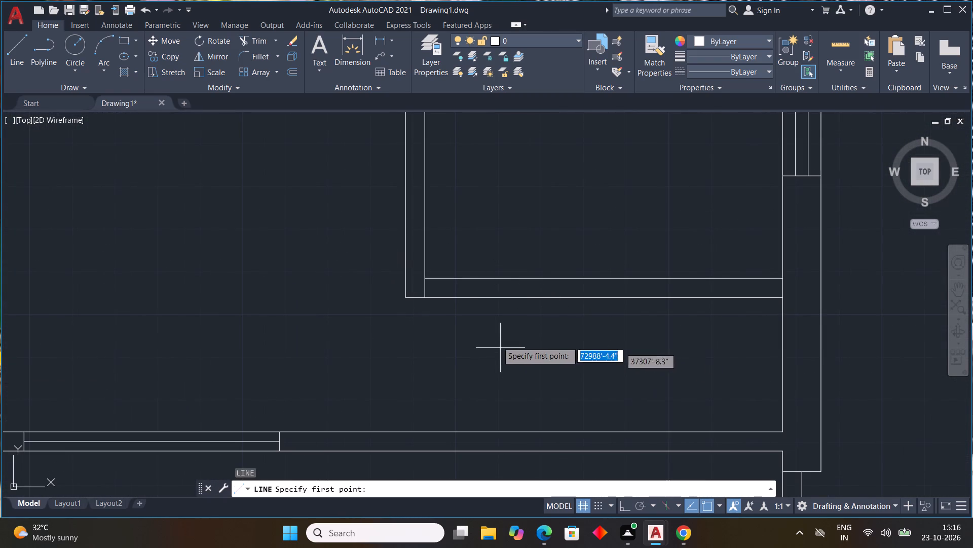
middle_drag(457, 258, 453, 245)
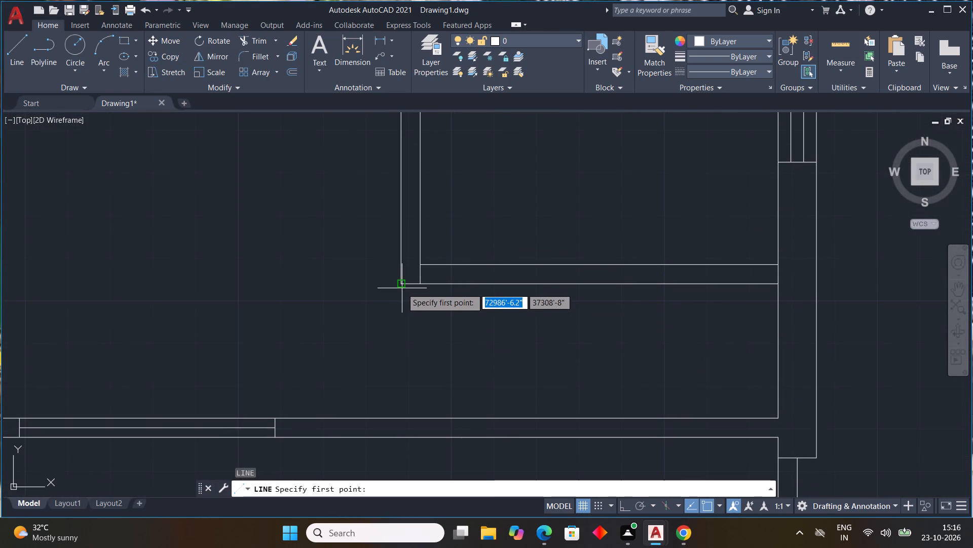
click(402, 417)
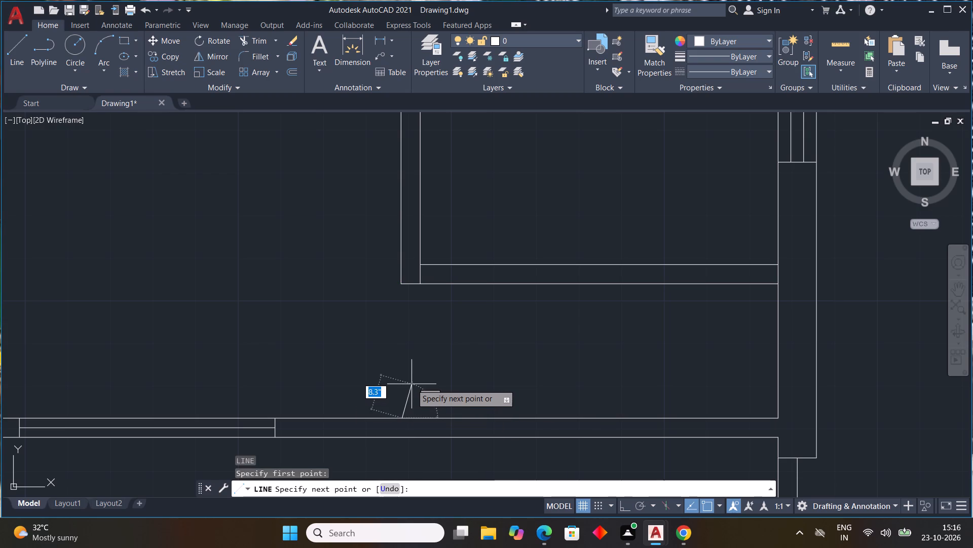
key(F8)
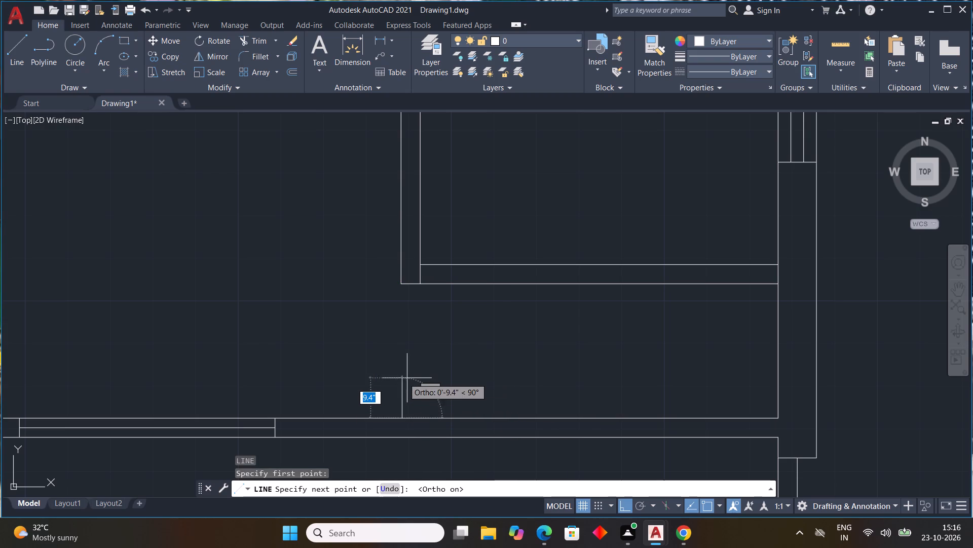
text(1")
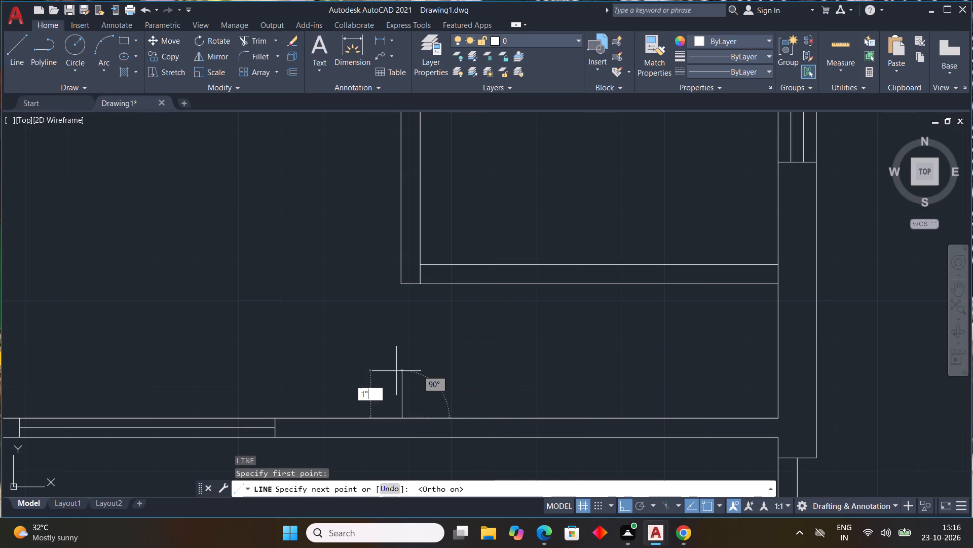
key(Return)
text(2')
key(Return)
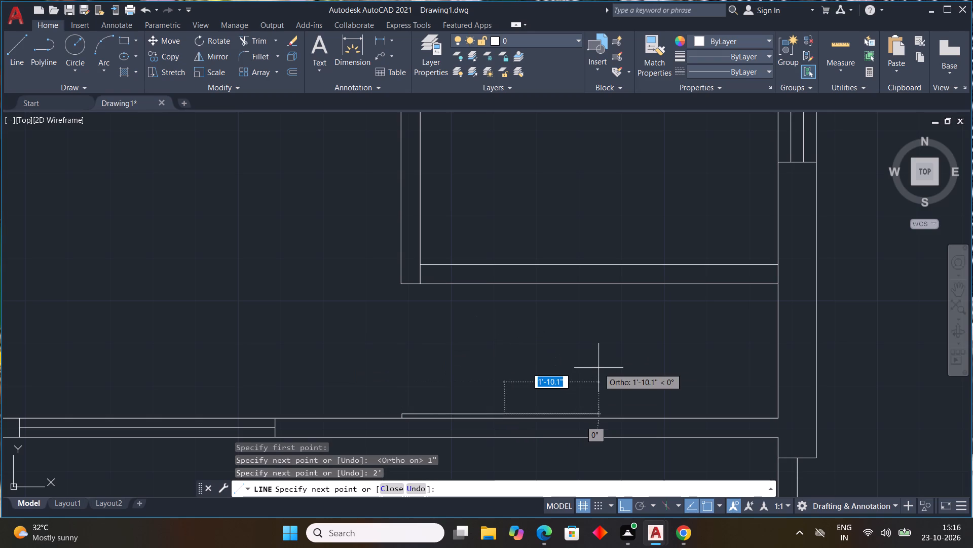
key(1)
key(shift+quotedbl)
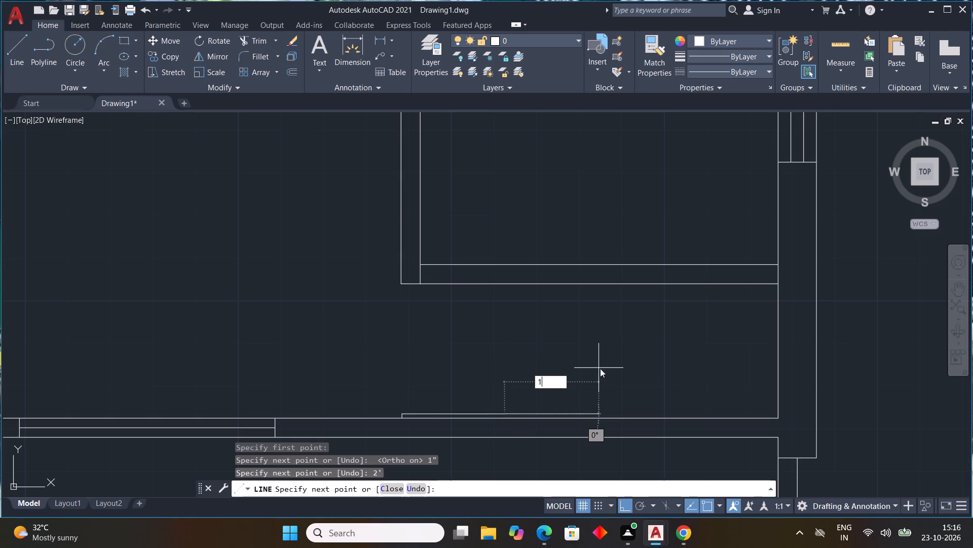
key(Escape)
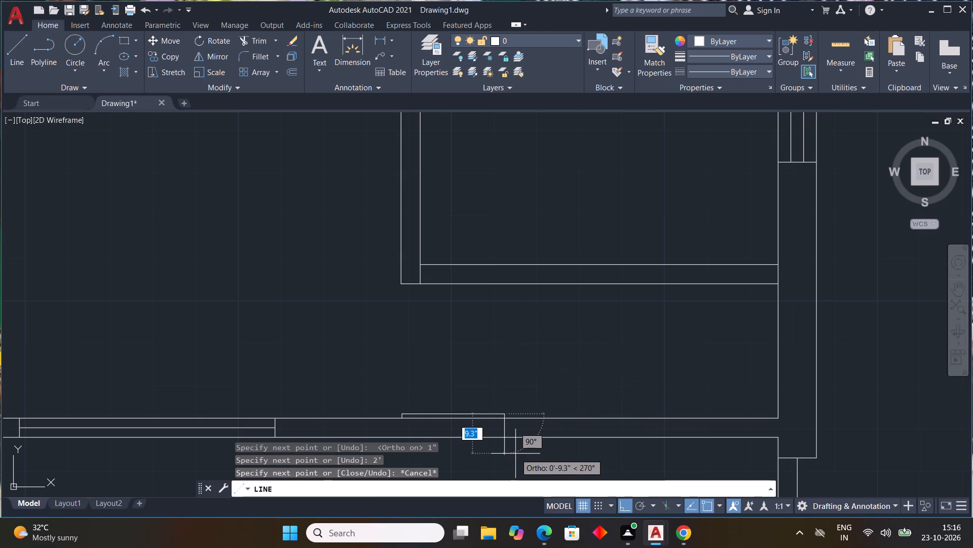
Draw a 1' line south from the door leaf's east end and trim it back to the partition's north face.
key(1)
key(apostrophe)
key(Return)
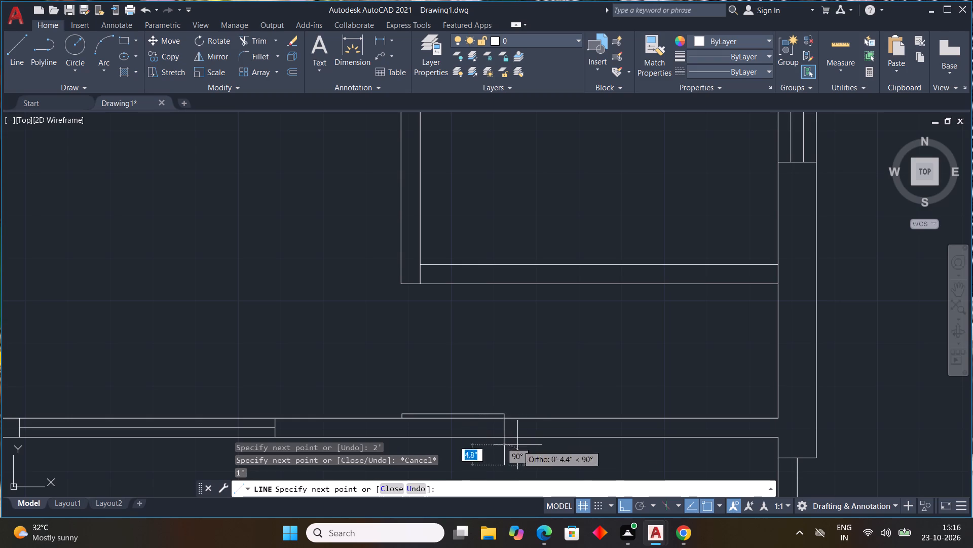
key(Escape)
middle_drag(506, 419, 443, 302)
key(t)
key(r)
key(space)
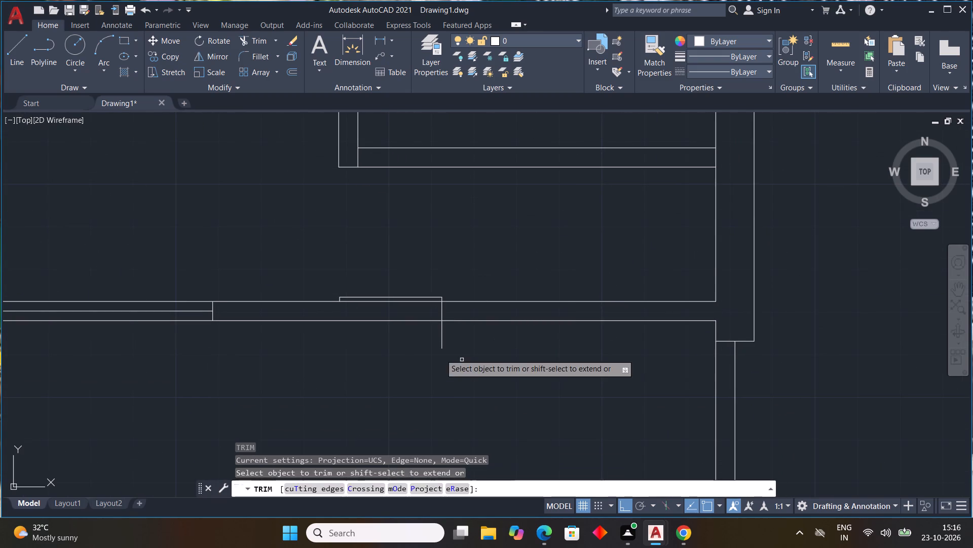
drag(434, 312, 455, 311)
drag(422, 345, 454, 337)
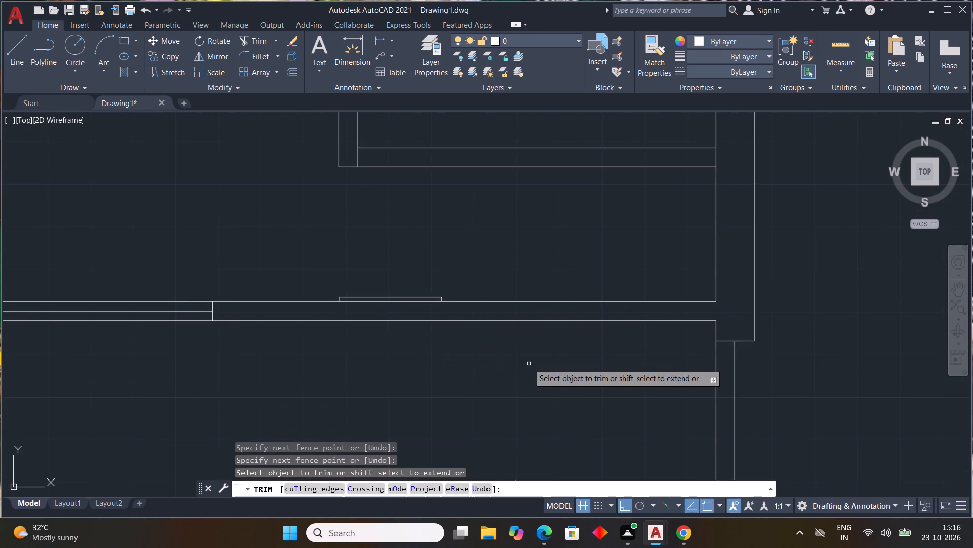
key(Escape)
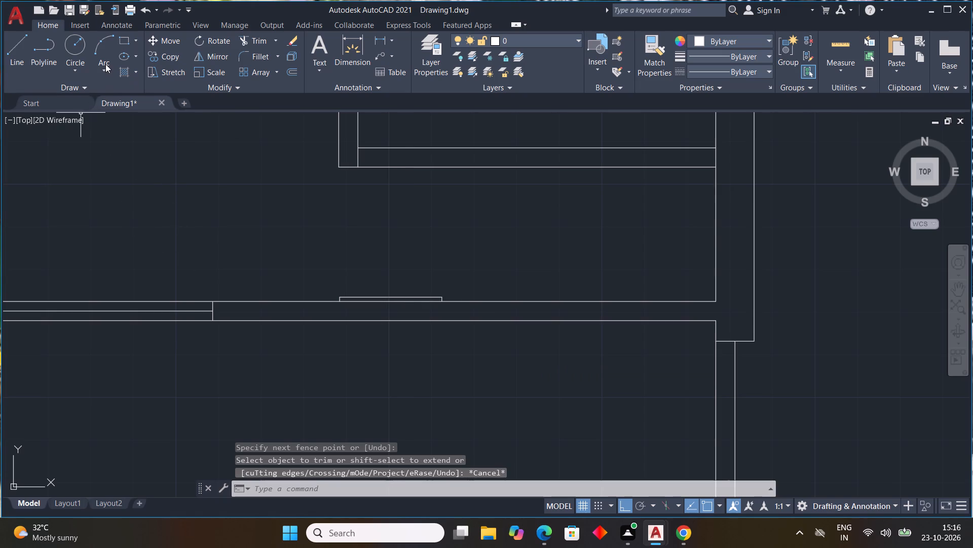
Draw the new door's swing as a three-point arc from the leaf's east end north to the small east room's southwest wall corner.
click(105, 64)
click(113, 87)
scroll(432, 299, up, 1)
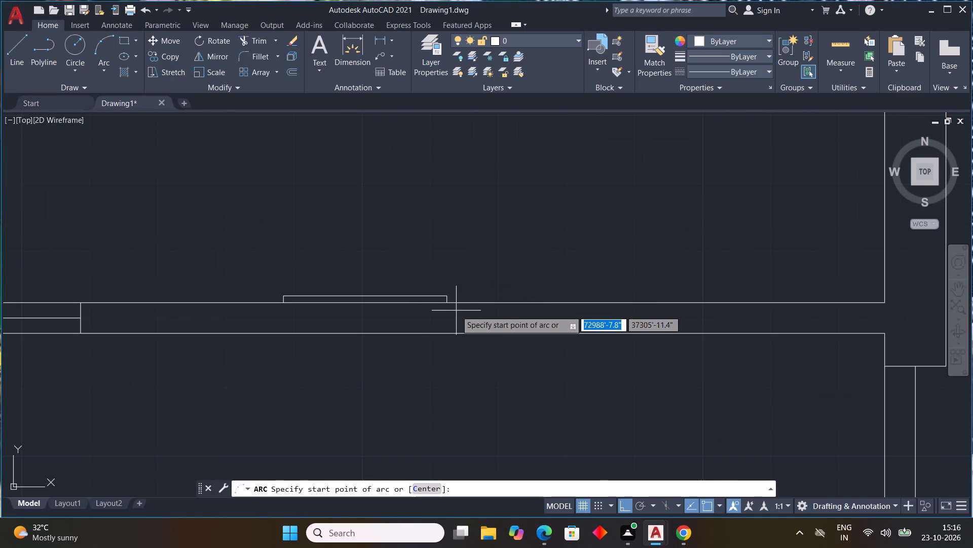
click(447, 304)
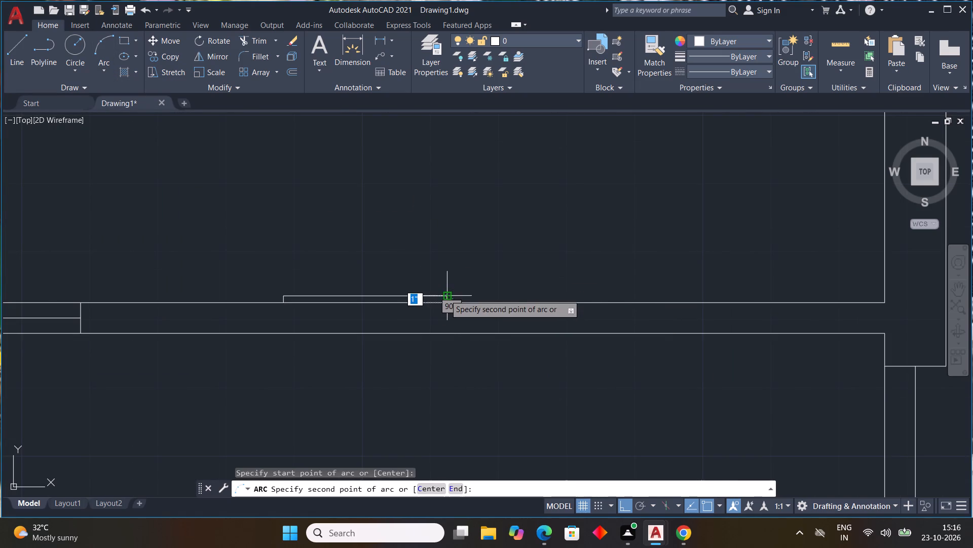
click(445, 295)
scroll(318, 178, up, 1)
scroll(319, 177, down, 3)
middle_drag(320, 182, 342, 254)
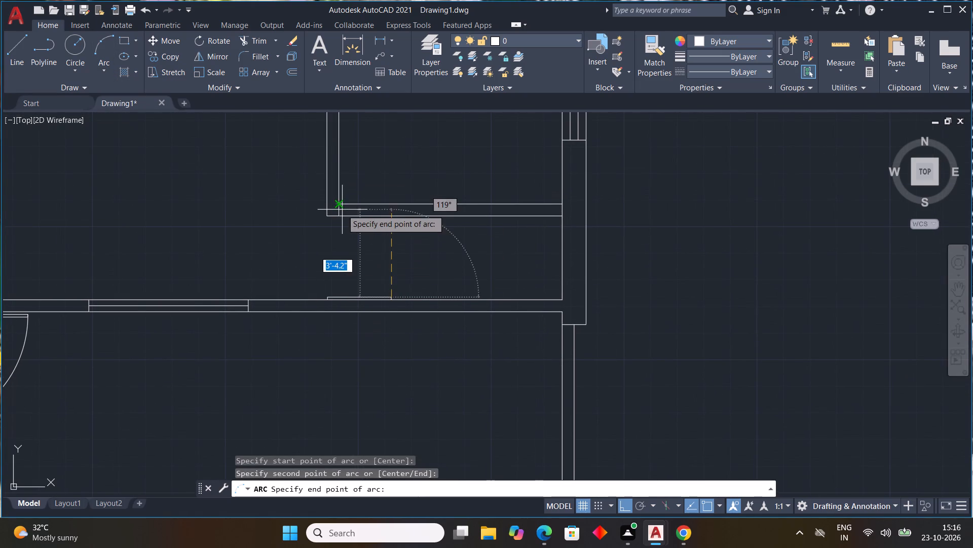
scroll(339, 222, up, 2)
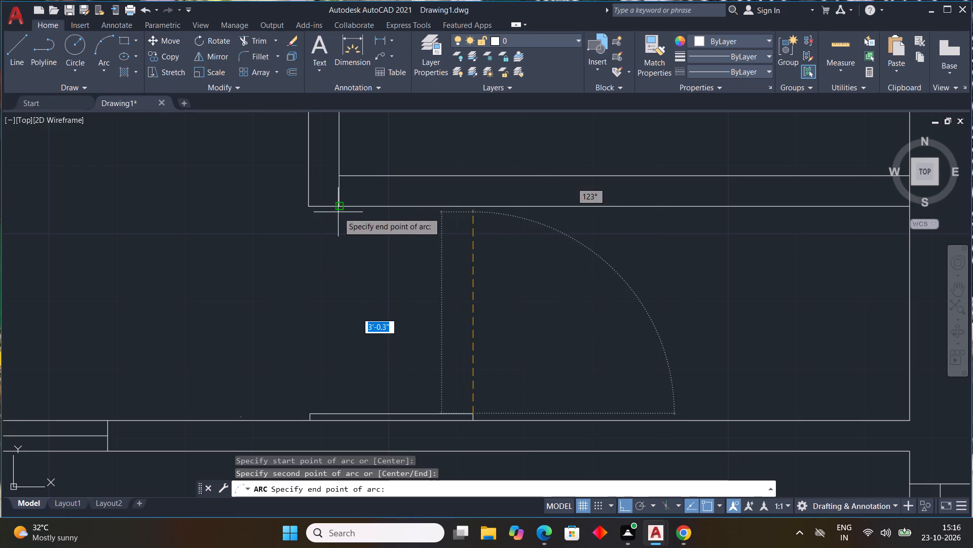
click(338, 212)
scroll(441, 276, down, 4)
scroll(530, 287, down, 1)
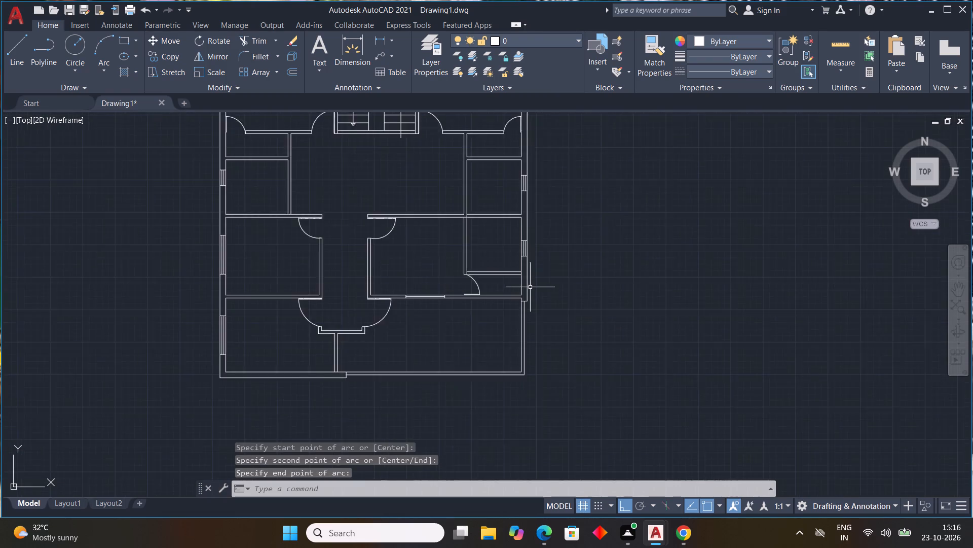
scroll(530, 287, down, 1)
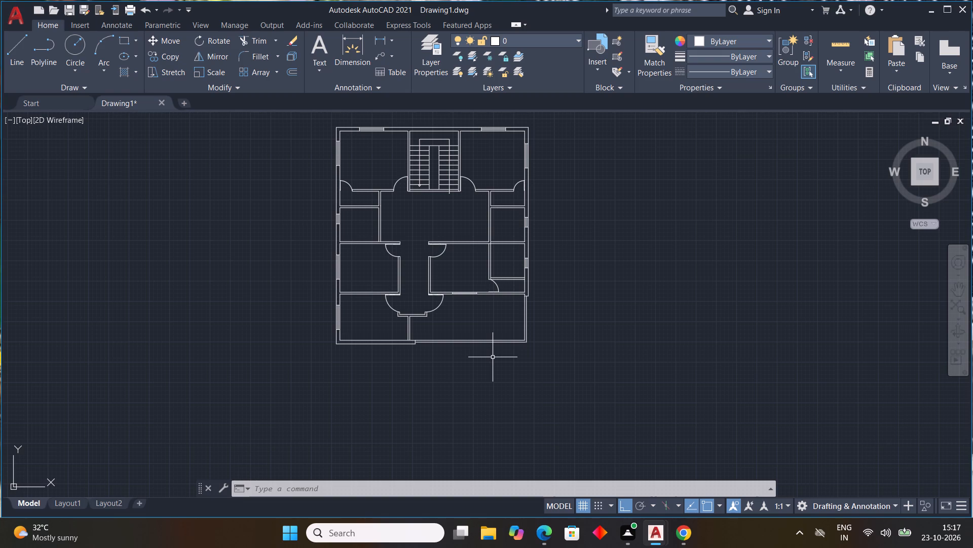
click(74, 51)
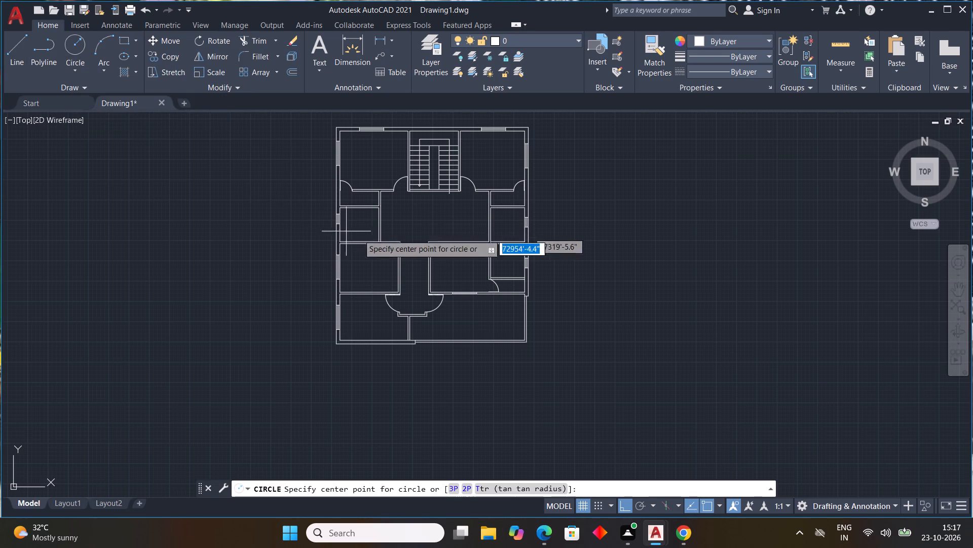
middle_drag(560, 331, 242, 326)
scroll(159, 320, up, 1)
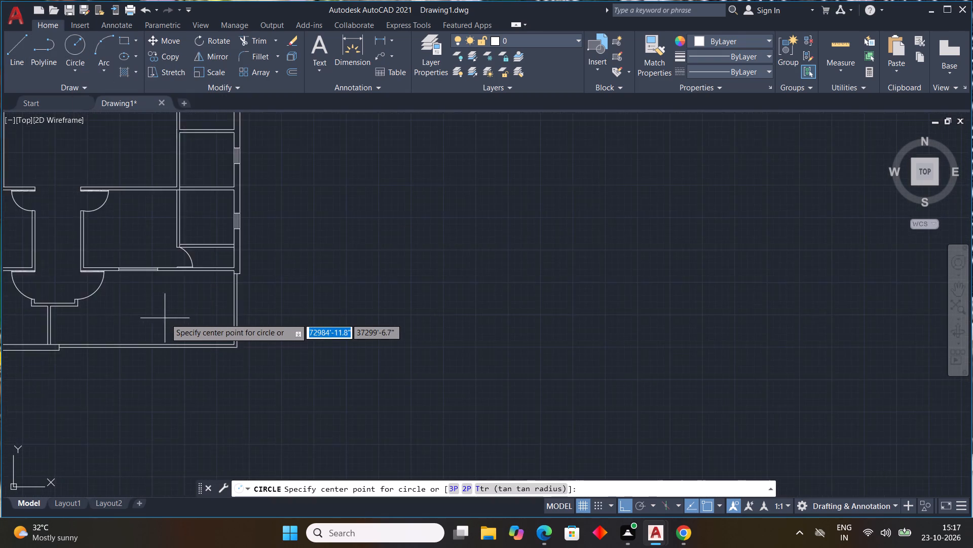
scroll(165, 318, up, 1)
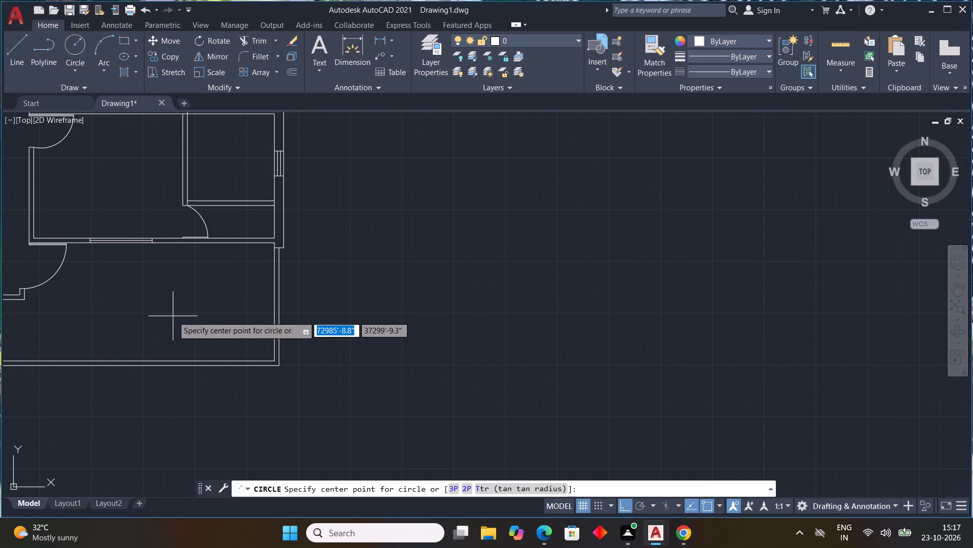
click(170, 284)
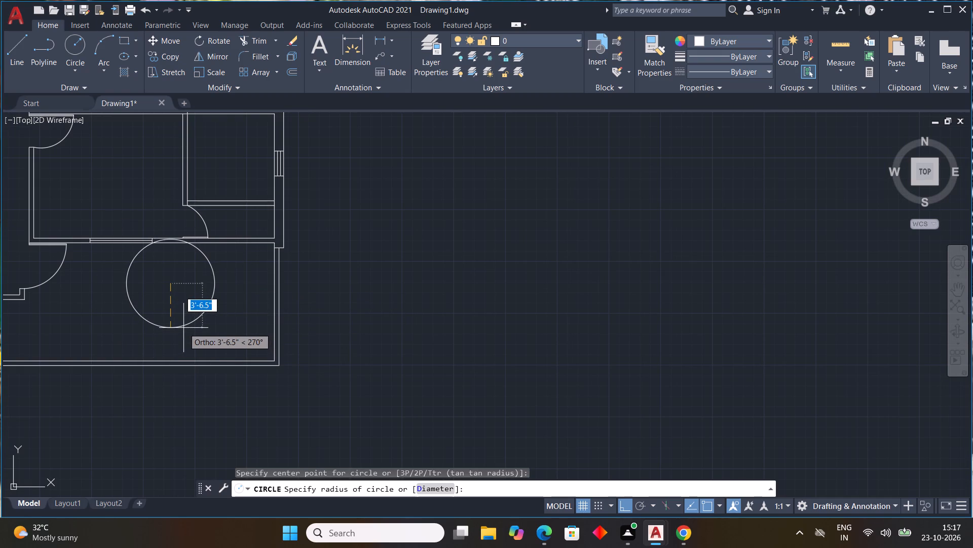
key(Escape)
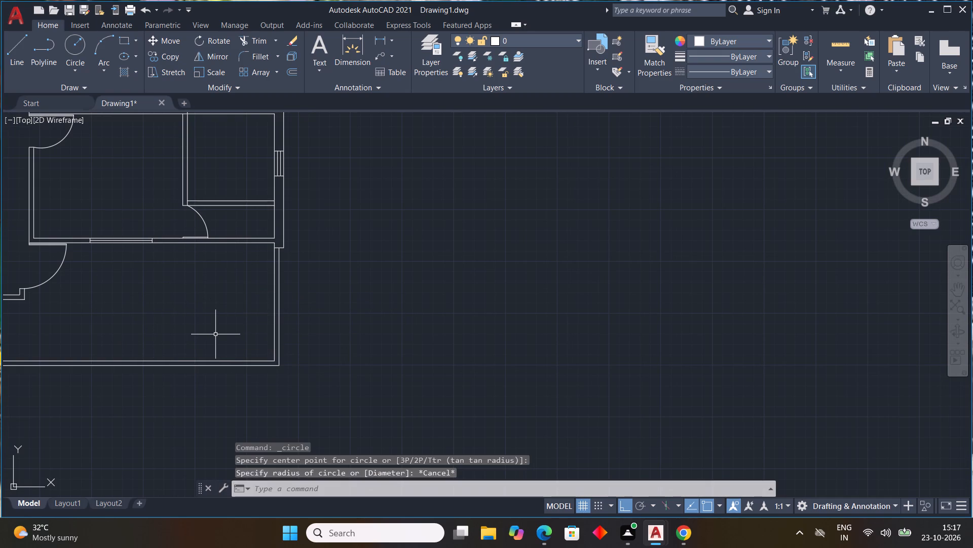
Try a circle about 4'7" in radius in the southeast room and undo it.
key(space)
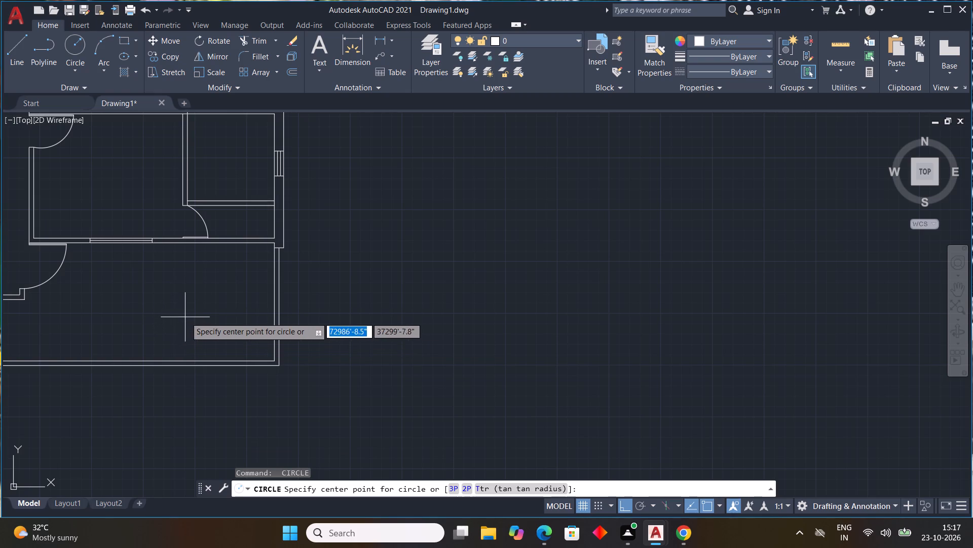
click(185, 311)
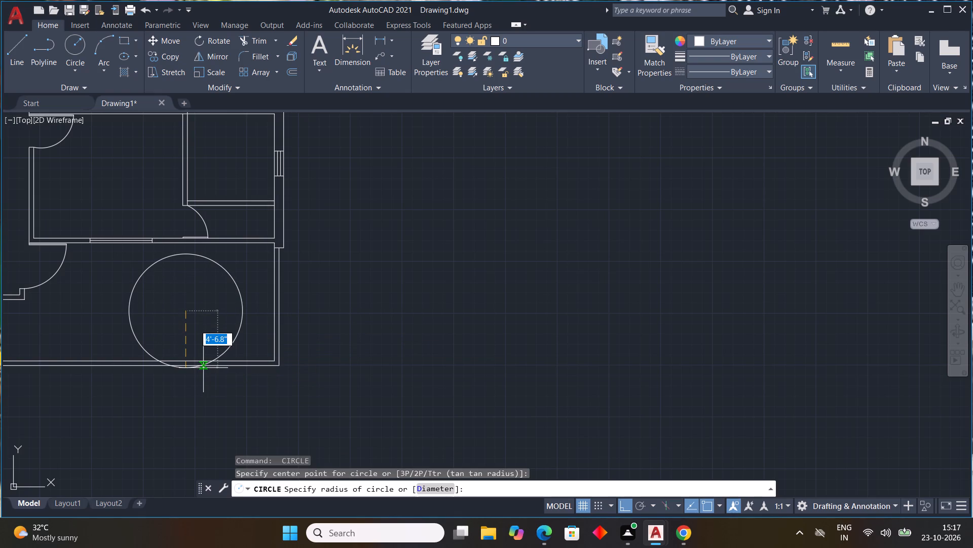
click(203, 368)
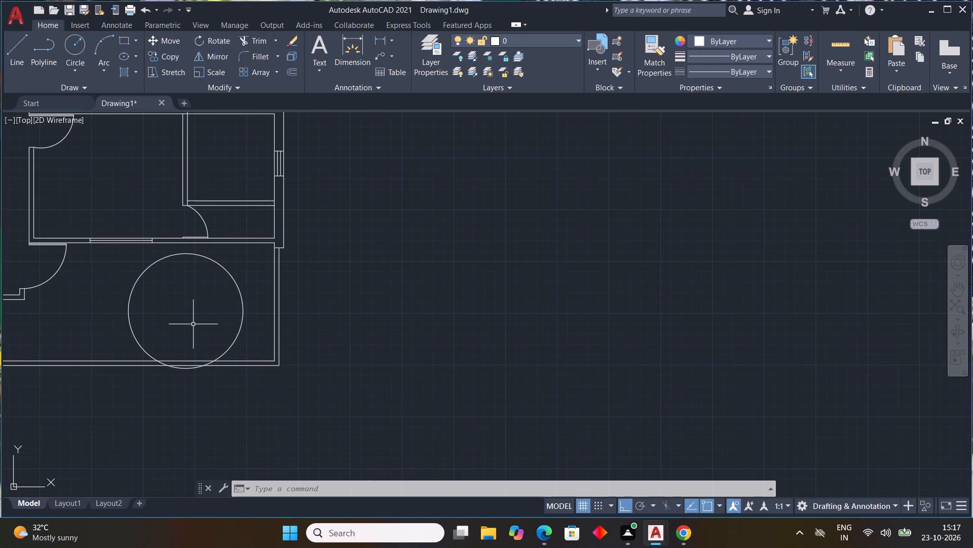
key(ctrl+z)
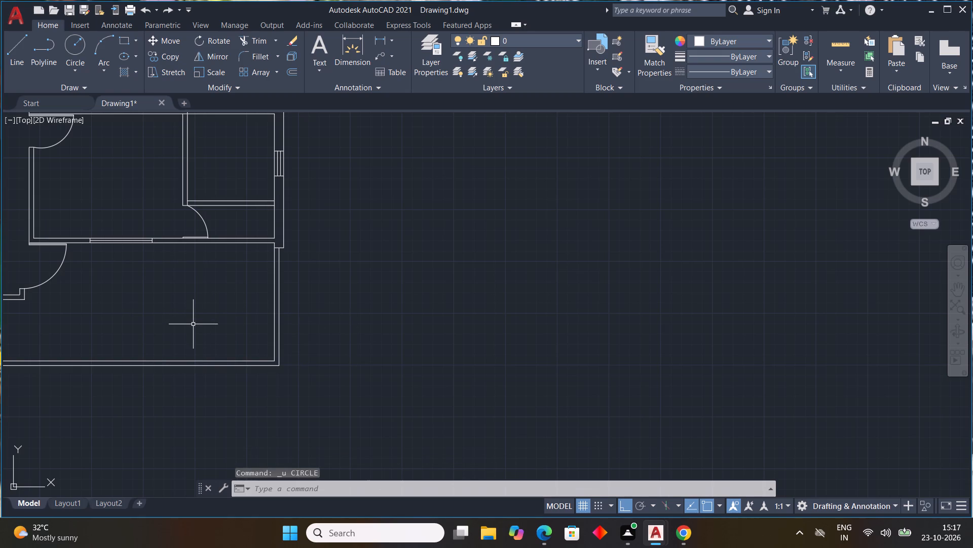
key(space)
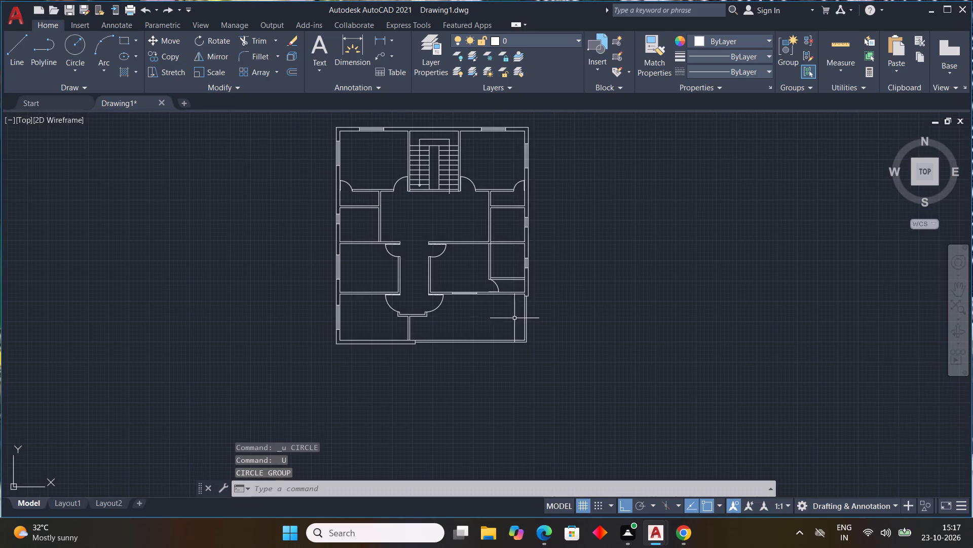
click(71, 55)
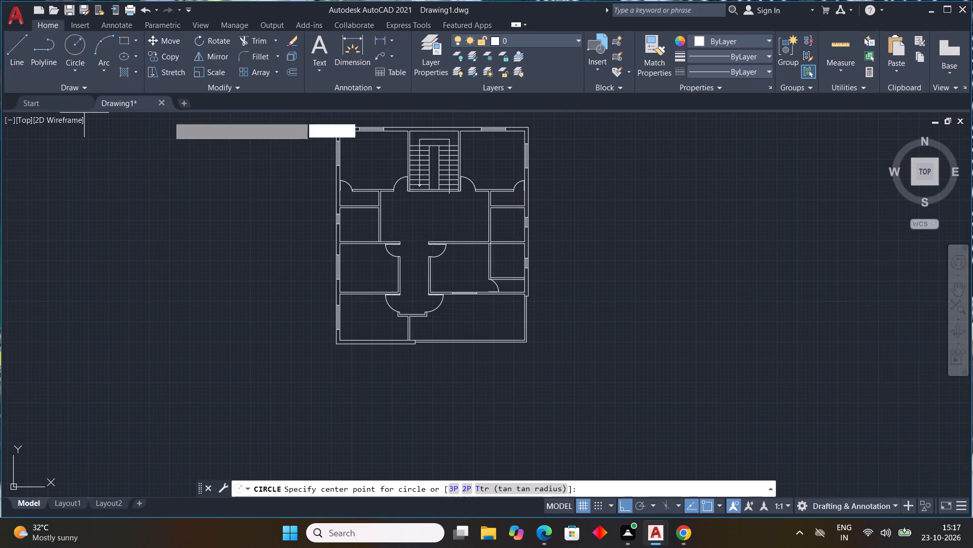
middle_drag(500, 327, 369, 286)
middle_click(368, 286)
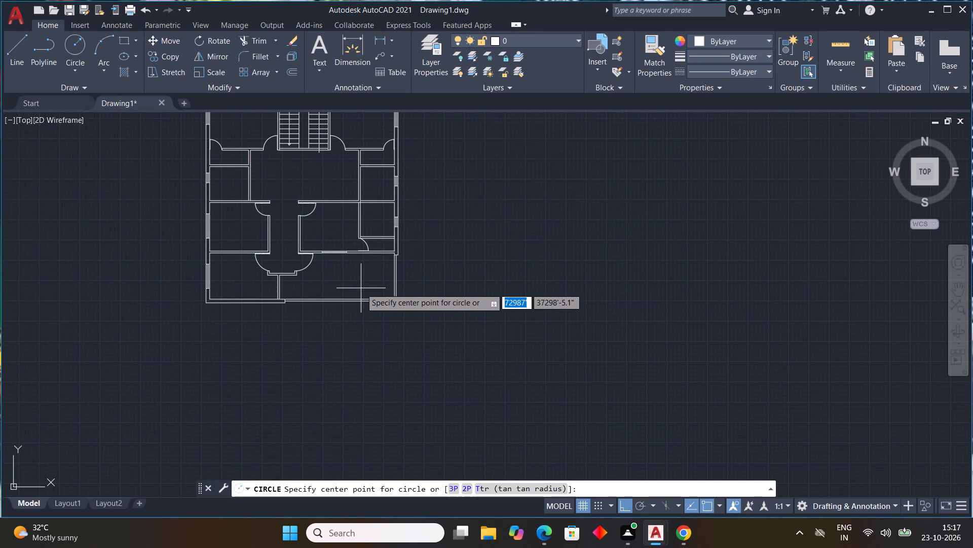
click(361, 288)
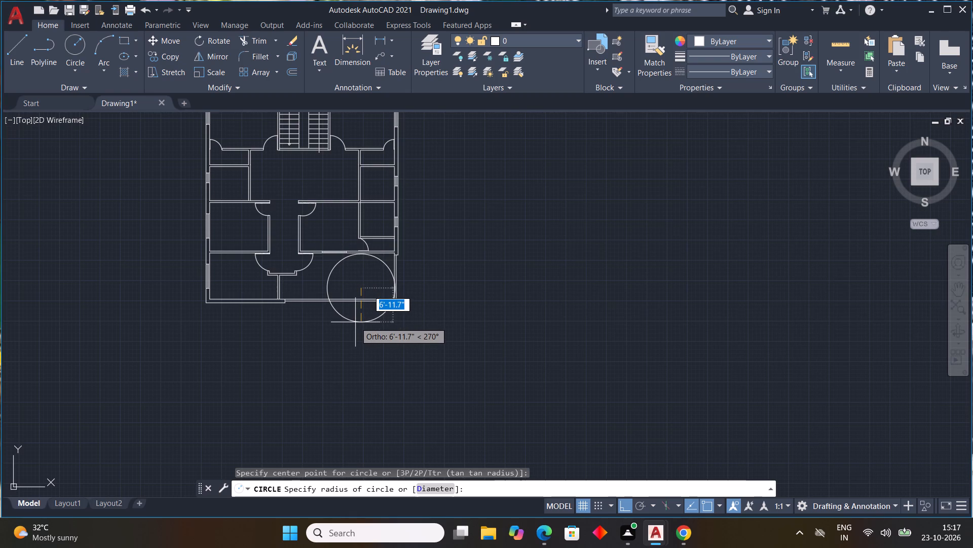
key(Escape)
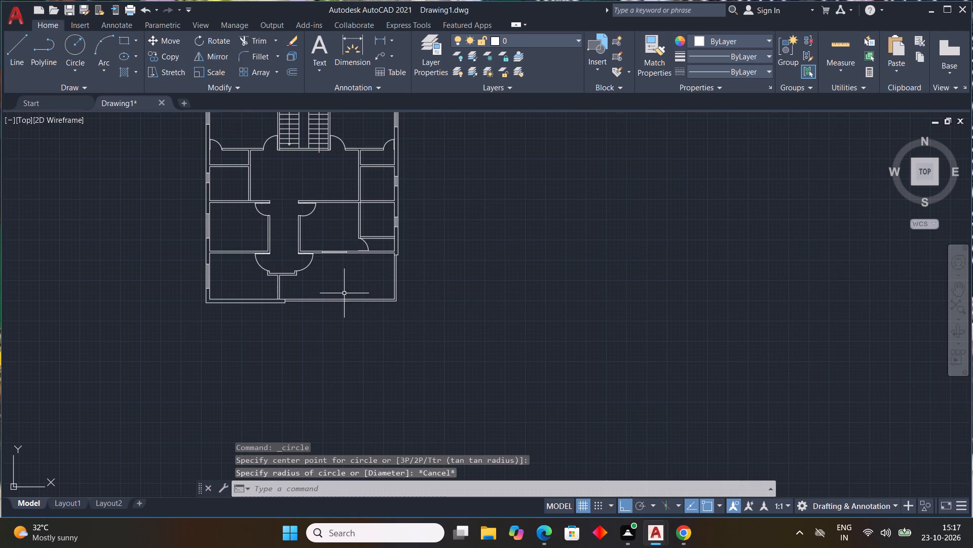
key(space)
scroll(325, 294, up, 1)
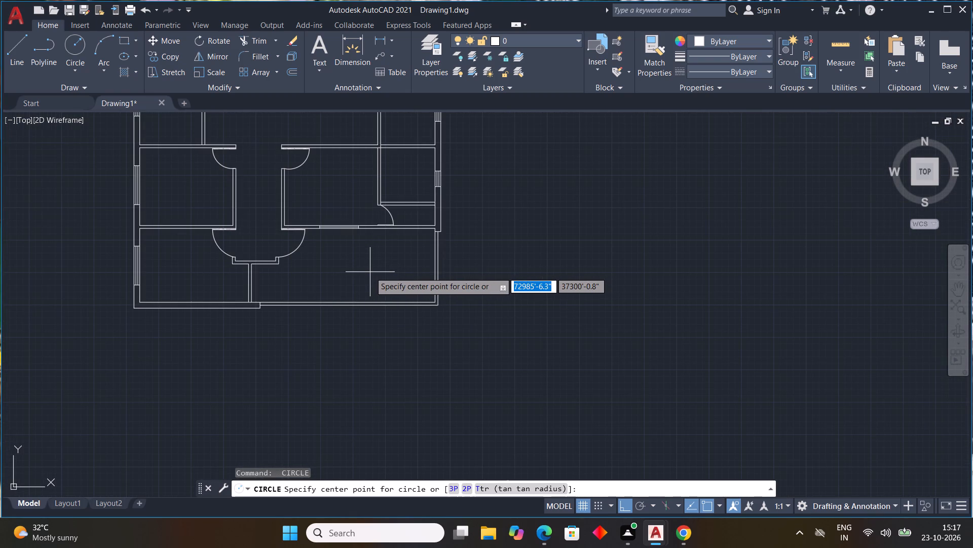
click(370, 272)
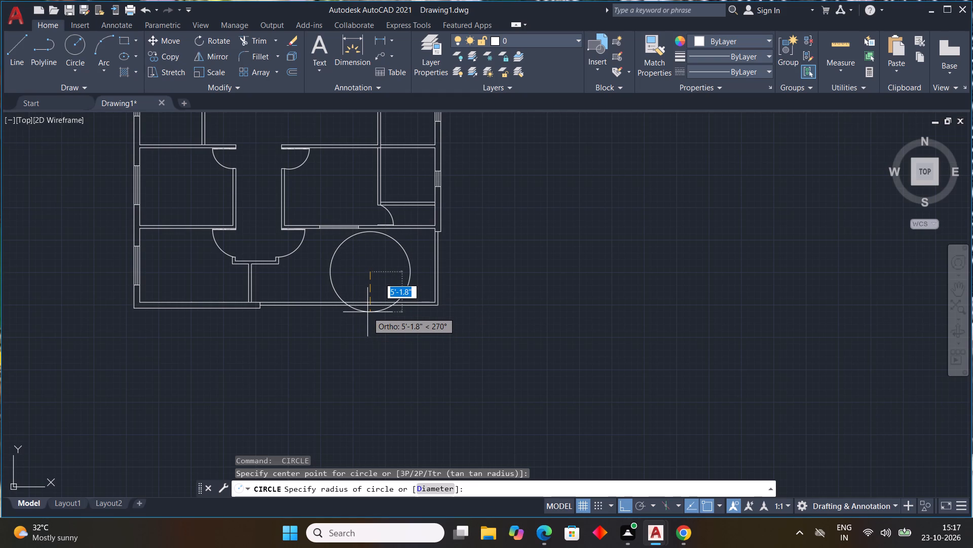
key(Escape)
Draw a circle centred in the eastern part of the southeast room, reaching just past the south outer wall.
key(space)
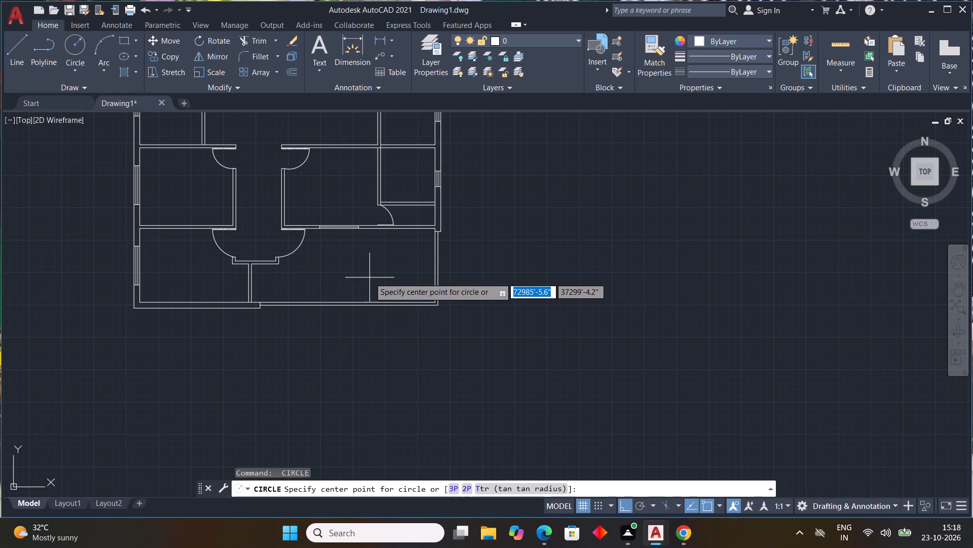
click(368, 278)
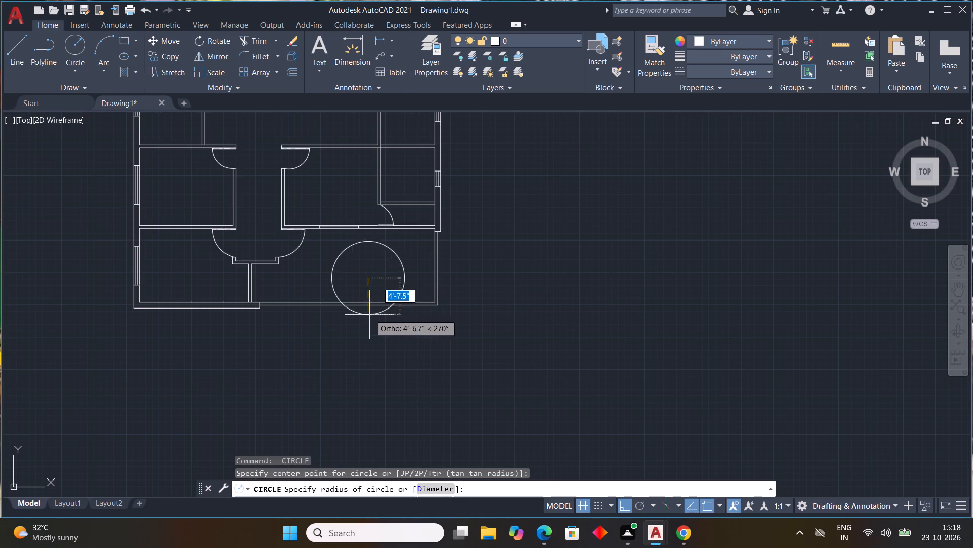
click(365, 322)
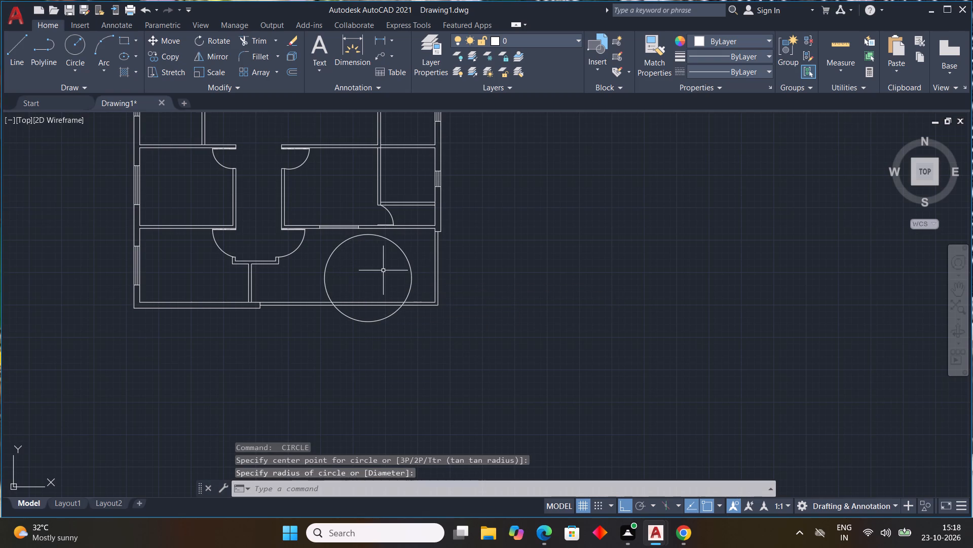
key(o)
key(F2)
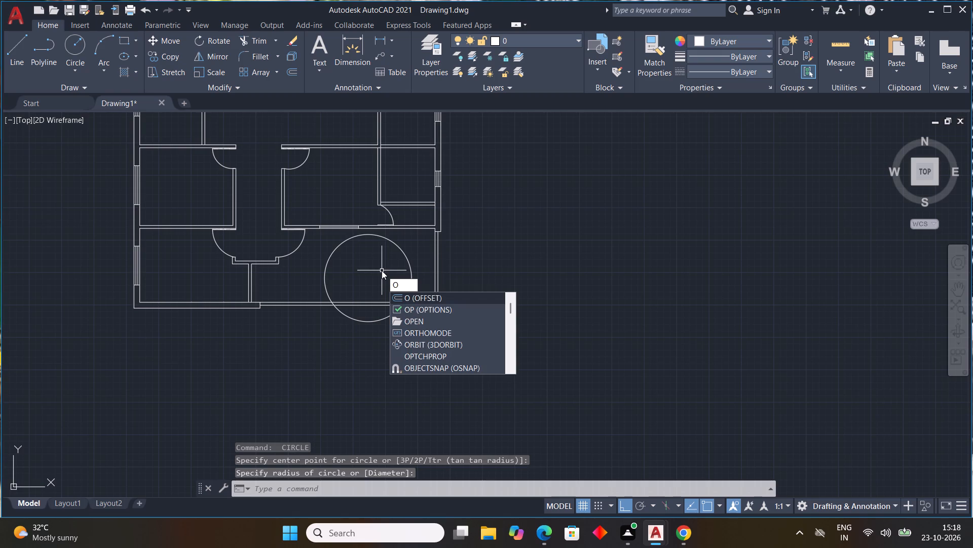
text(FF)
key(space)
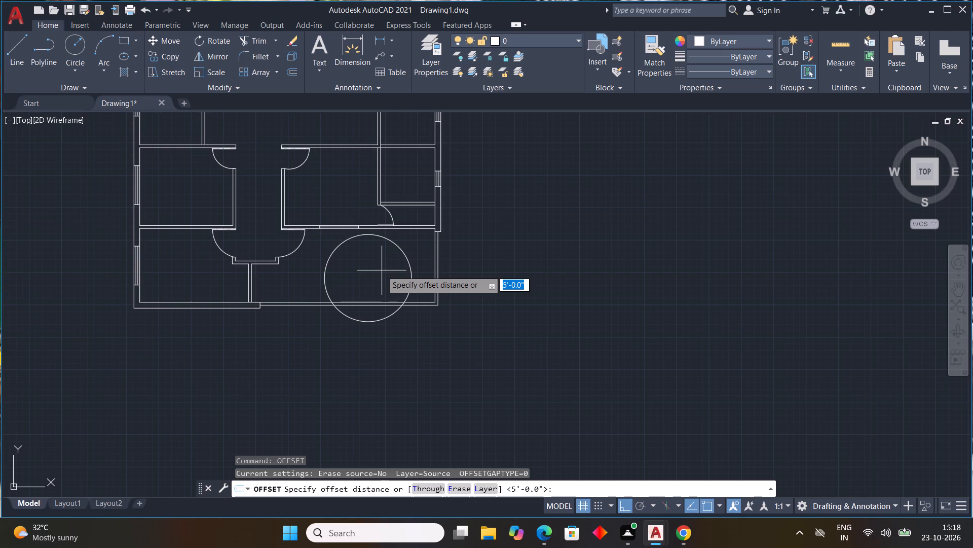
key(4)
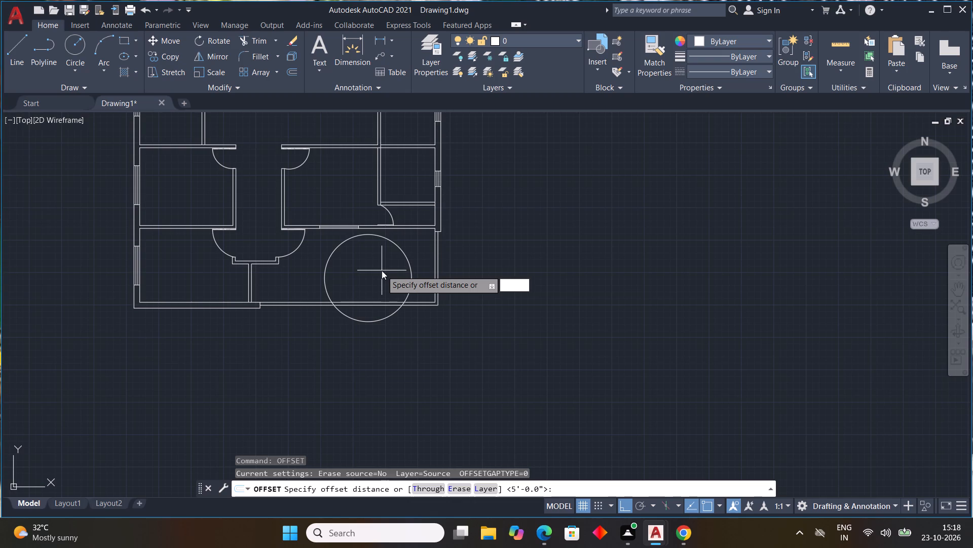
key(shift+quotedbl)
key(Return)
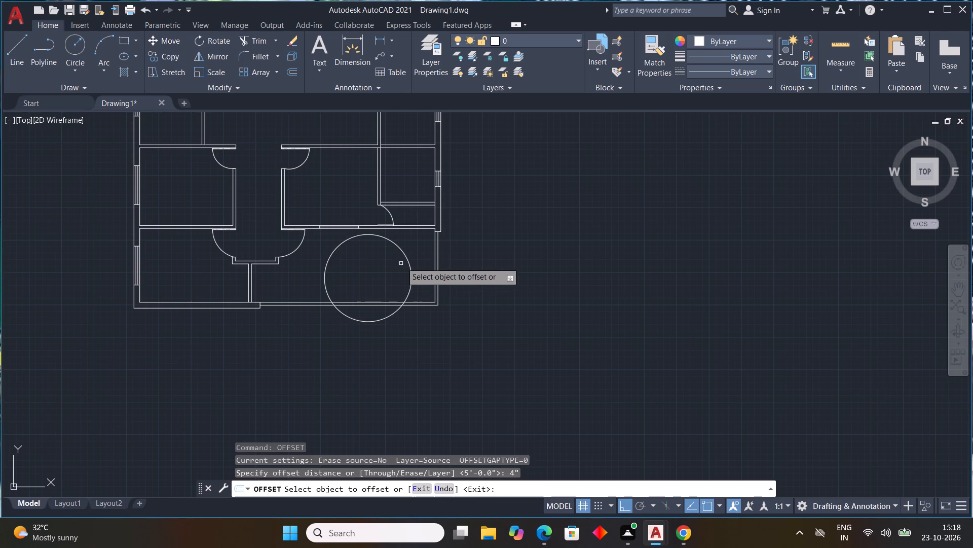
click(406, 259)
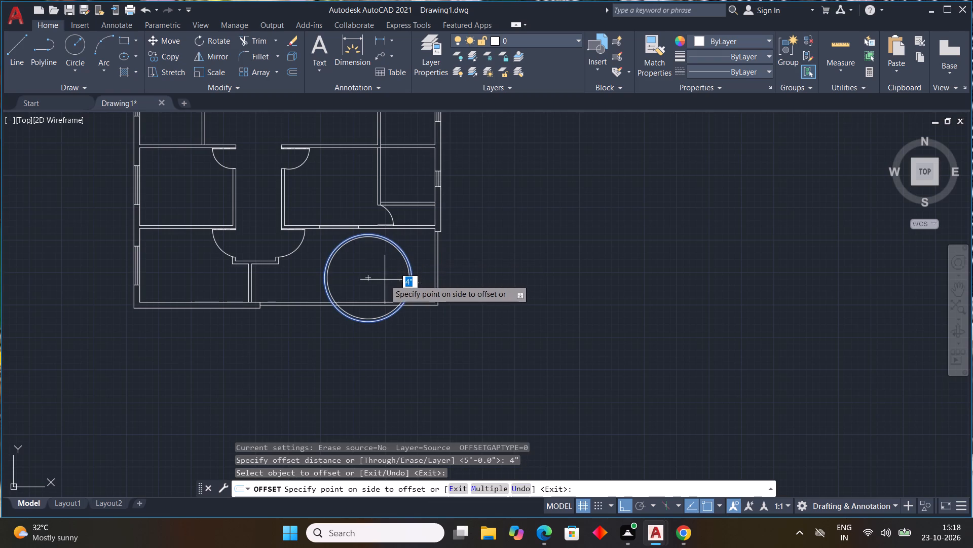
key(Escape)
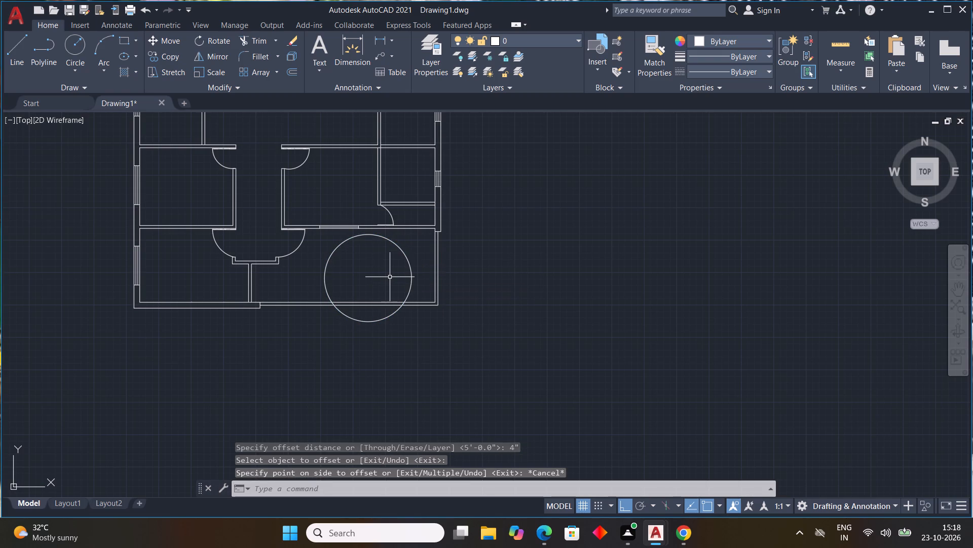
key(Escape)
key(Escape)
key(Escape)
Offset the circle in the southeast room 3' inward.
text(OFF)
key(space)
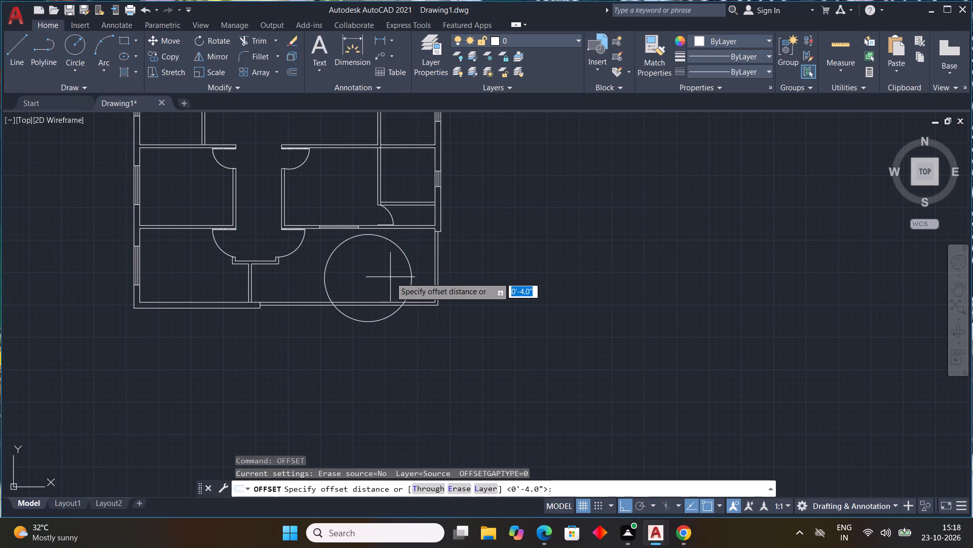
text(3')
key(Return)
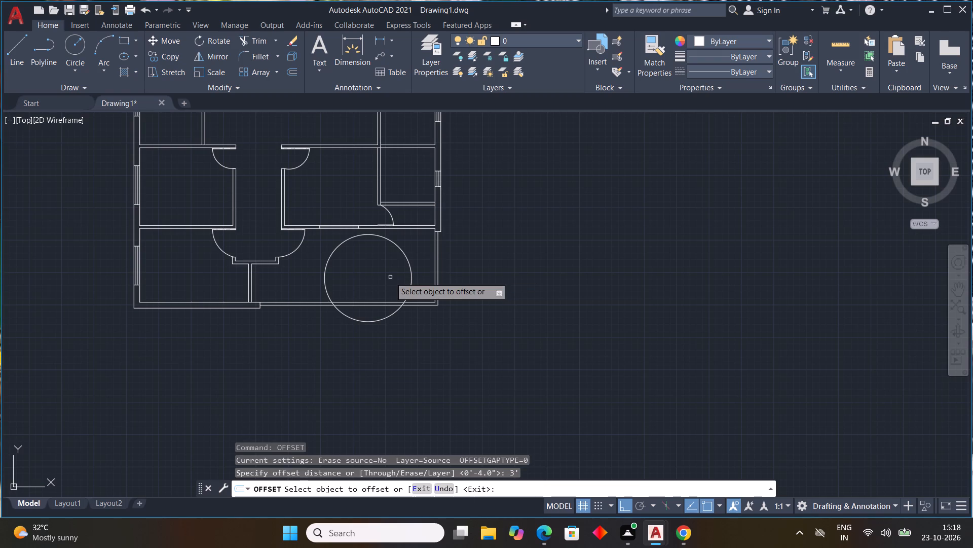
drag(406, 260, 405, 266)
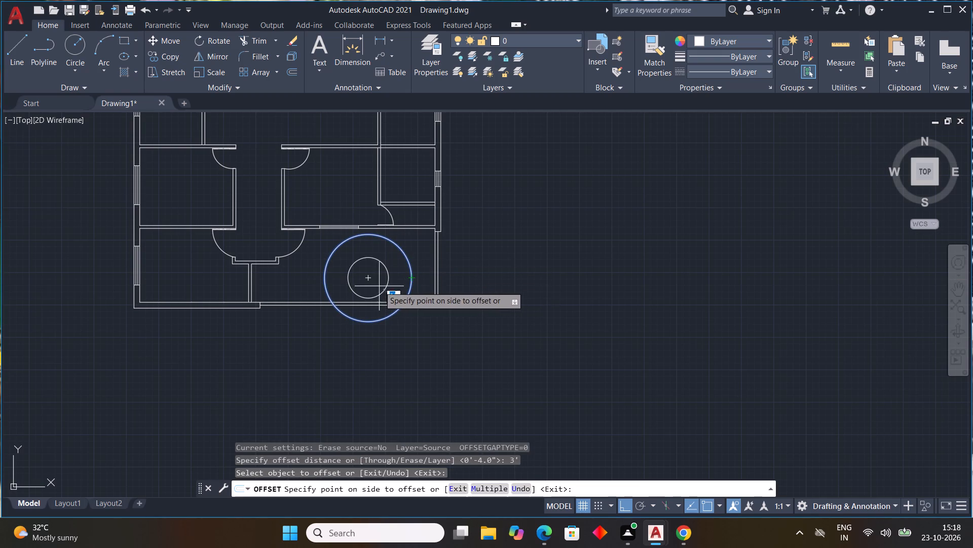
click(379, 286)
scroll(381, 274, up, 3)
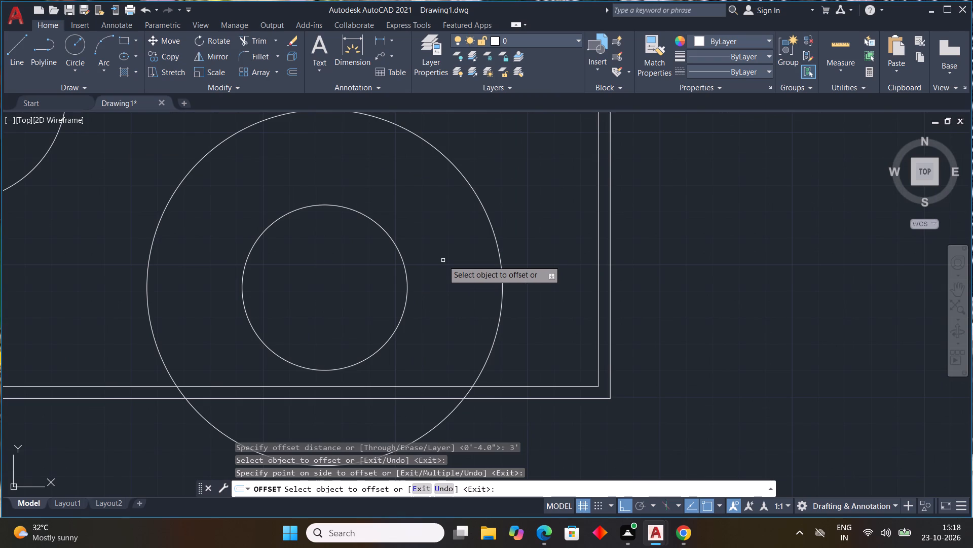
key(Escape)
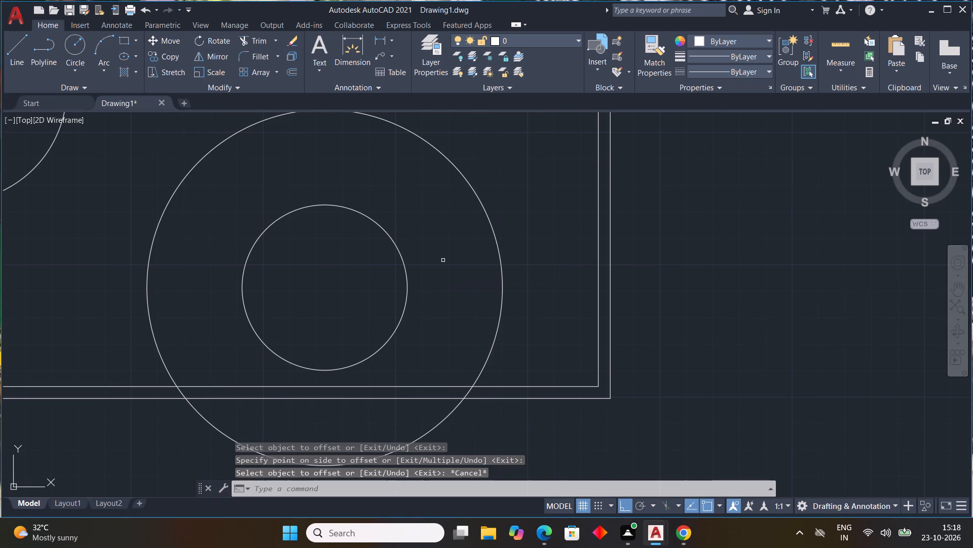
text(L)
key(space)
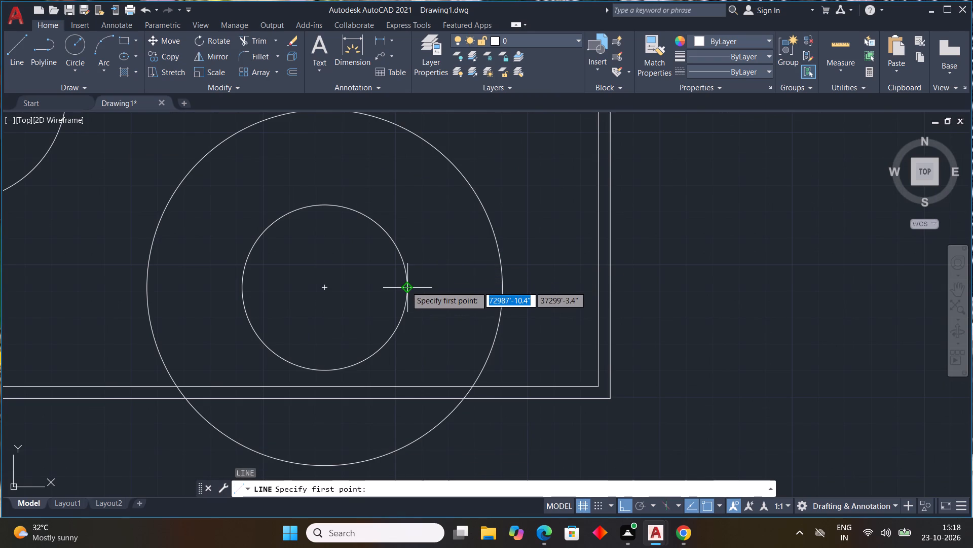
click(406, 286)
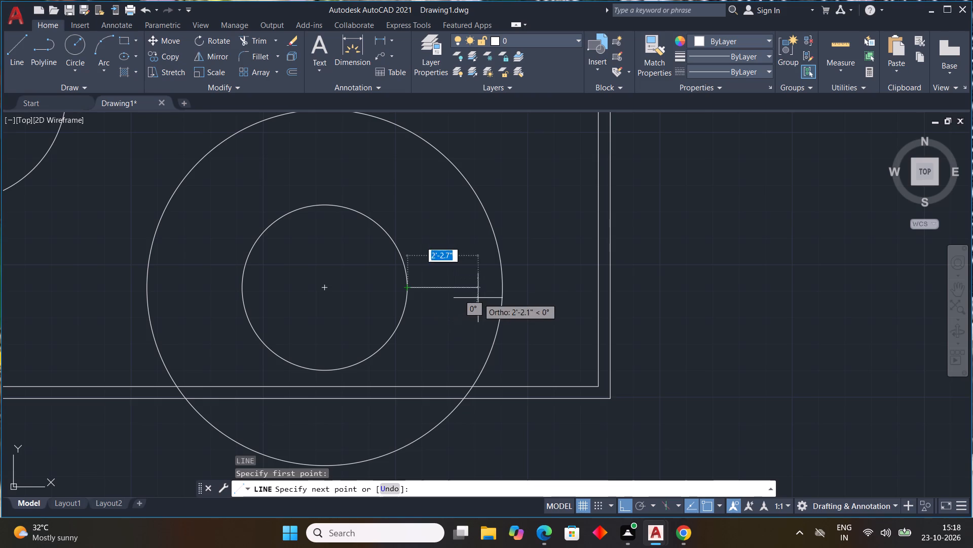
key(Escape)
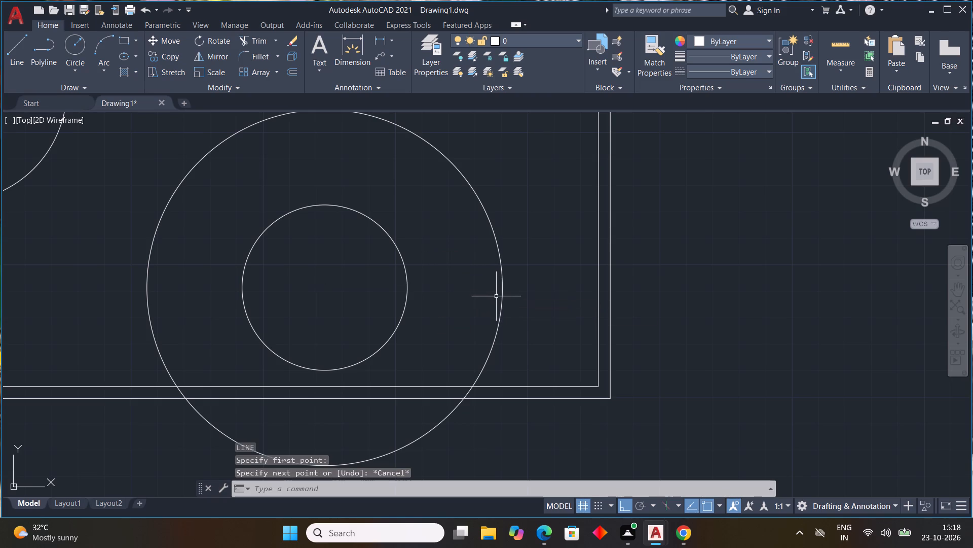
Draw a horizontal diameter line across the outer circle, from its west quadrant to its east quadrant.
key(l)
key(space)
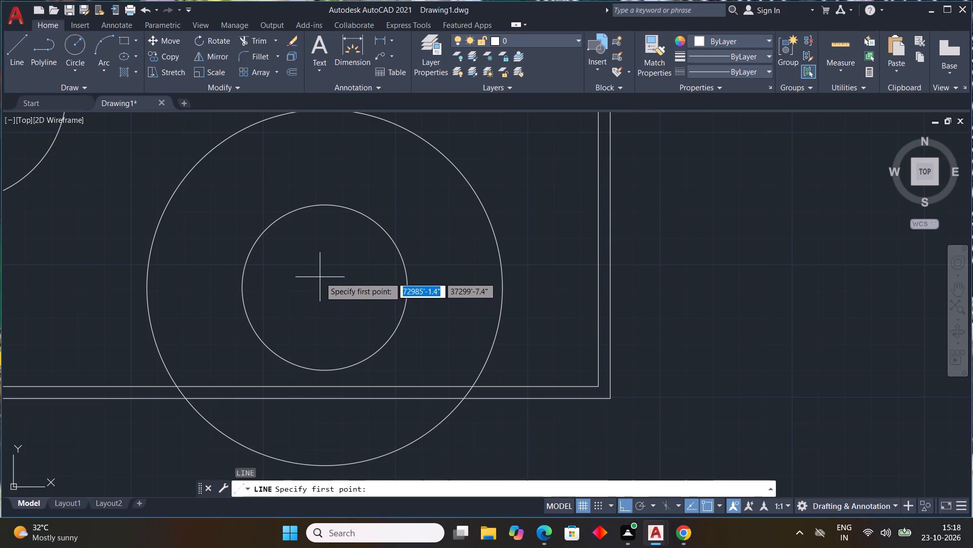
click(148, 290)
click(507, 291)
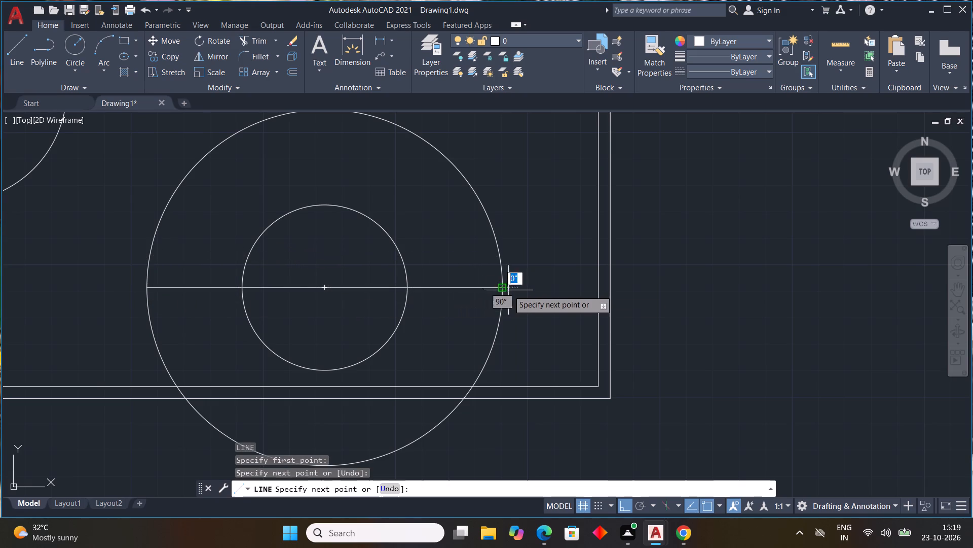
key(Escape)
Trim away the outer circle's southern half below the diameter line, including the pieces crossing the south wall.
middle_drag(480, 331, 473, 270)
scroll(480, 331, down, 1)
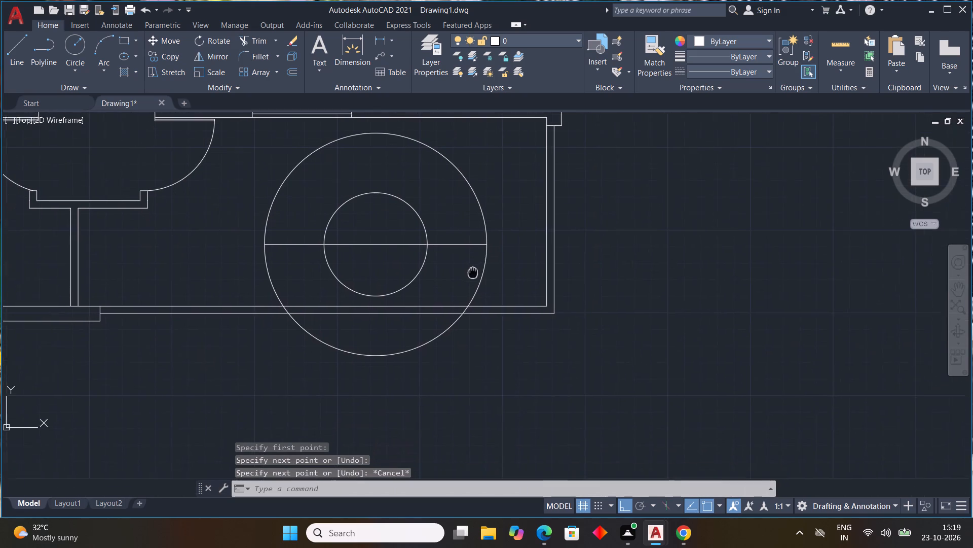
middle_drag(473, 270, 476, 261)
text(TR)
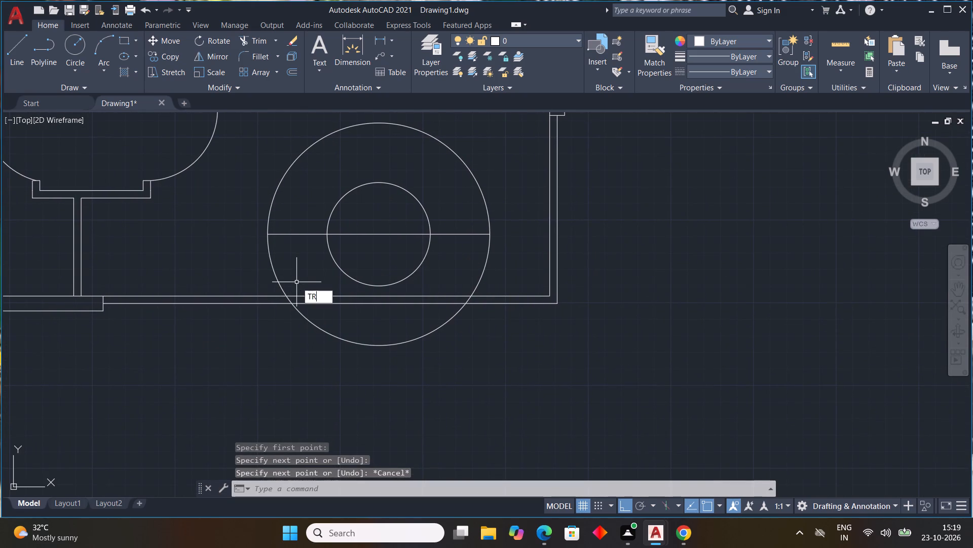
key(space)
drag(292, 267, 261, 276)
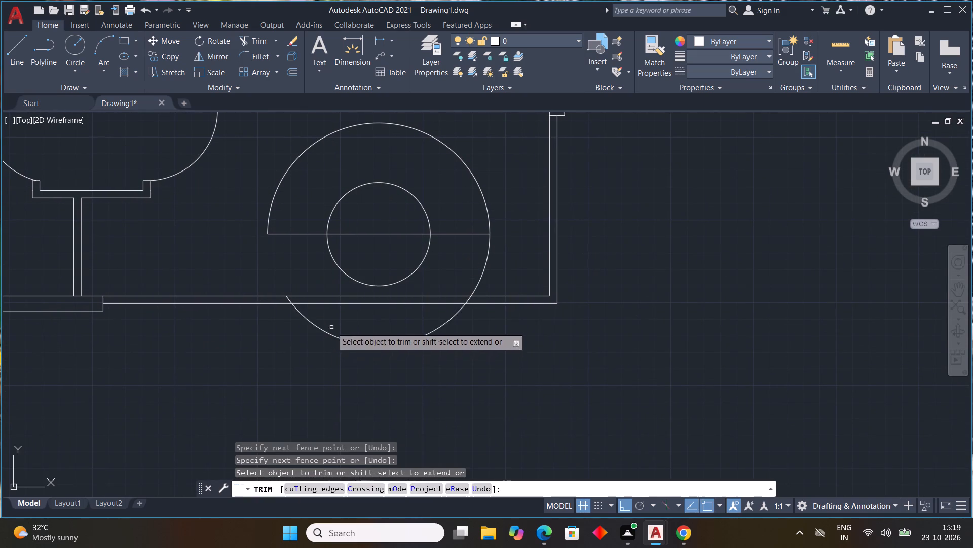
drag(331, 327, 331, 355)
scroll(294, 304, up, 2)
click(280, 294)
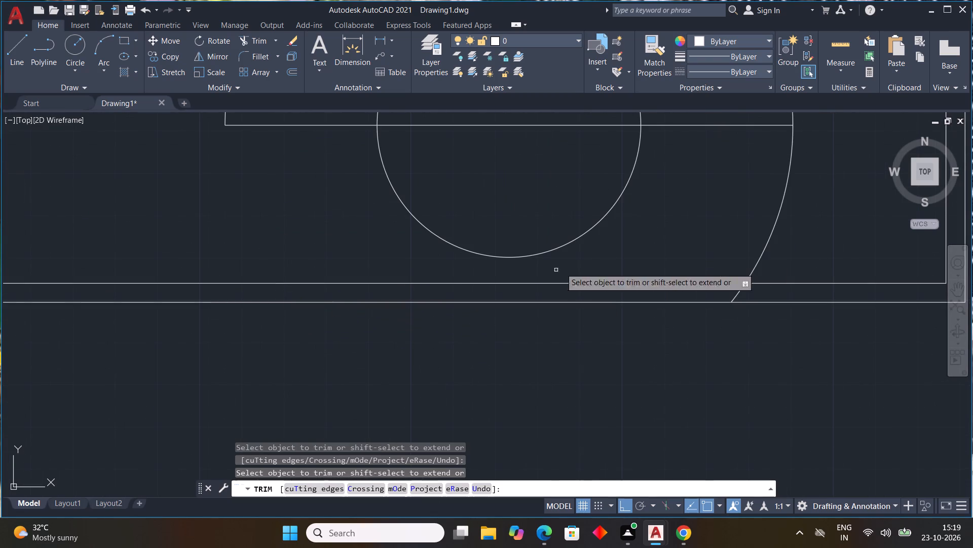
drag(707, 234, 782, 233)
drag(730, 297, 734, 297)
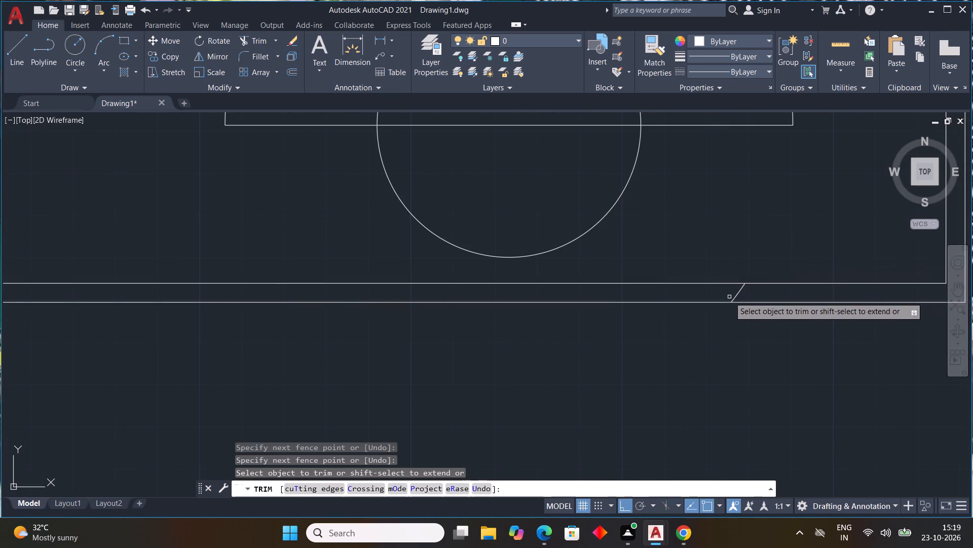
drag(734, 297, 749, 299)
key(Escape)
Trim away the inner circle's southern half below the diameter line.
scroll(583, 232, down, 1)
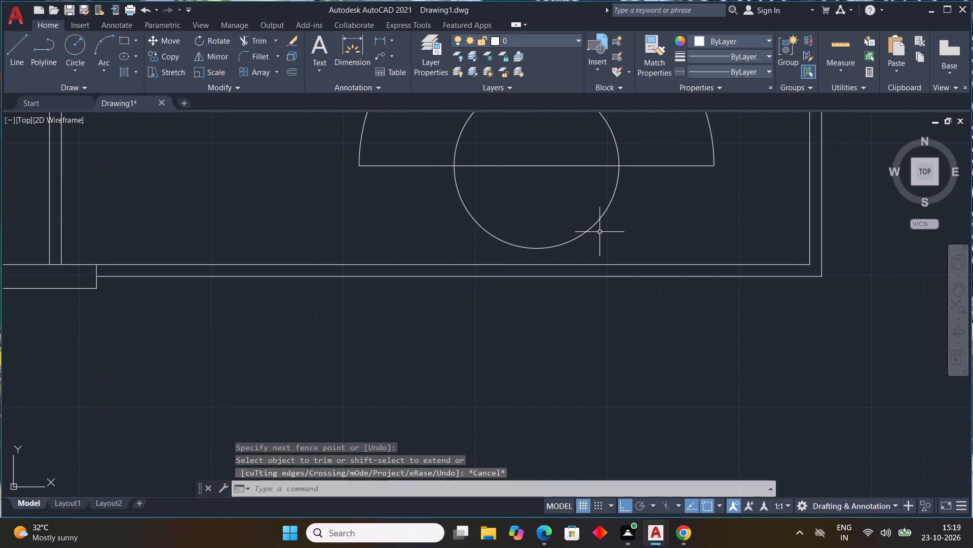
key(t)
text(R)
key(space)
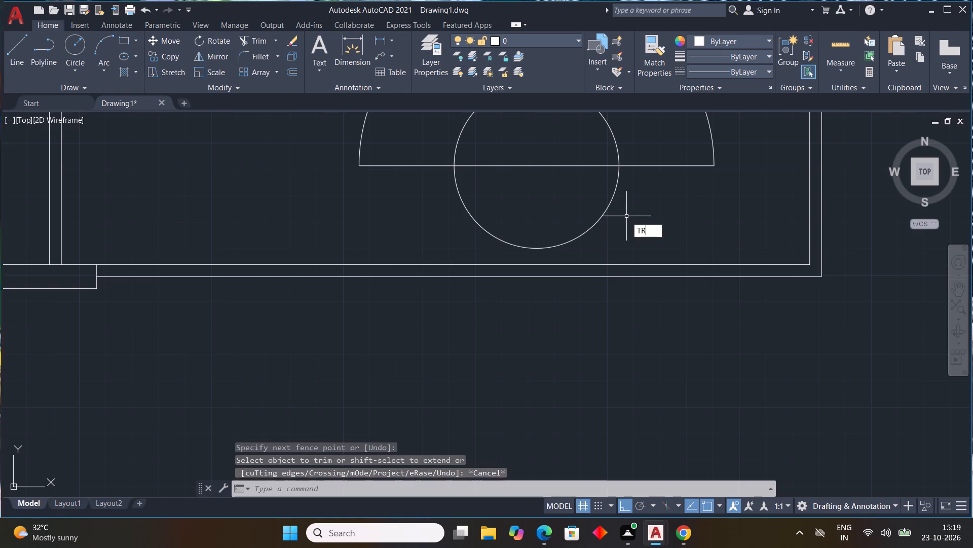
drag(625, 198, 588, 204)
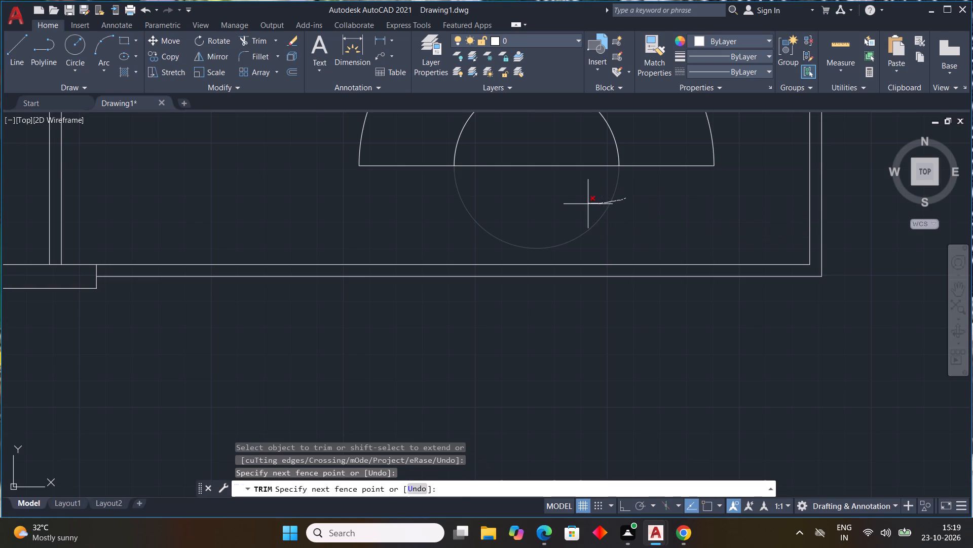
drag(588, 204, 419, 203)
key(Escape)
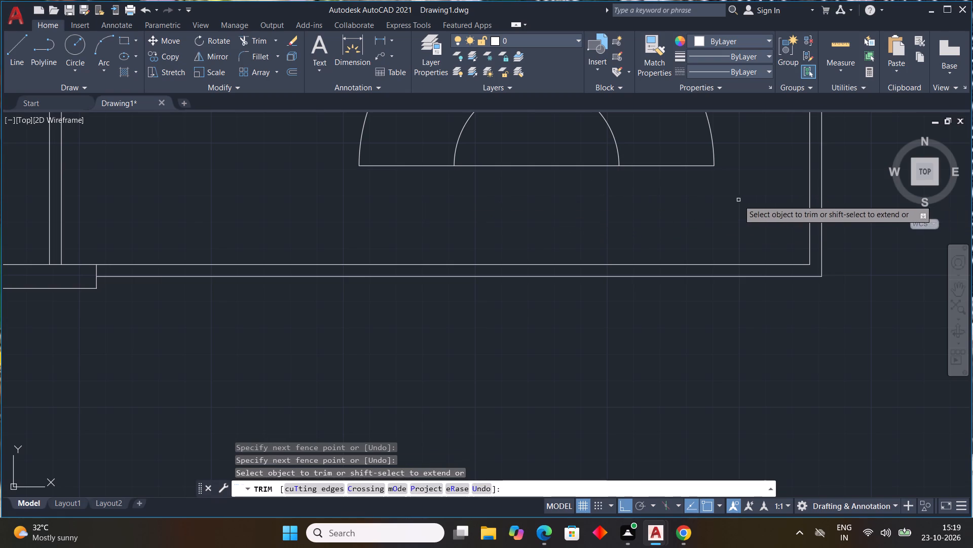
key(Escape)
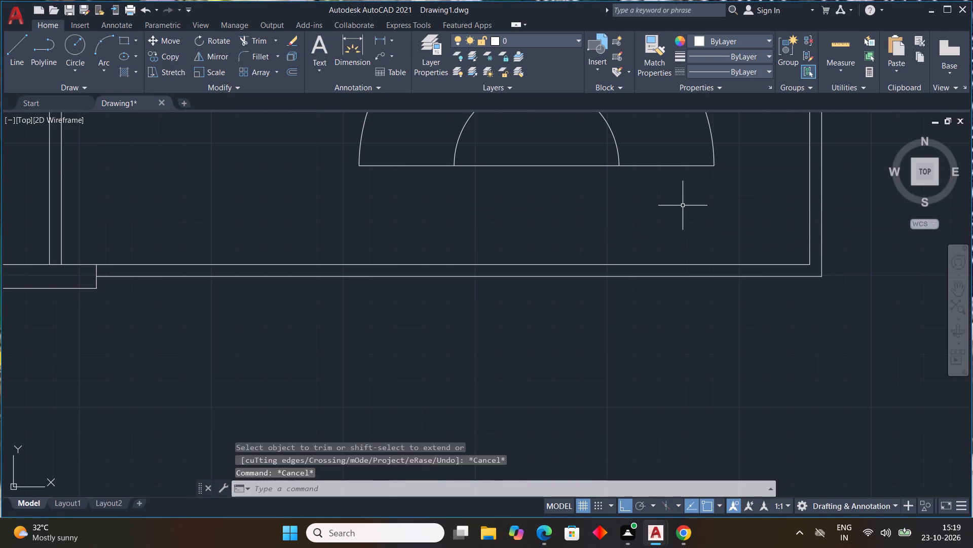
Trim the diameter line's two outer segments between the inner and outer half circles.
middle_drag(671, 204, 645, 211)
scroll(662, 217, down, 2)
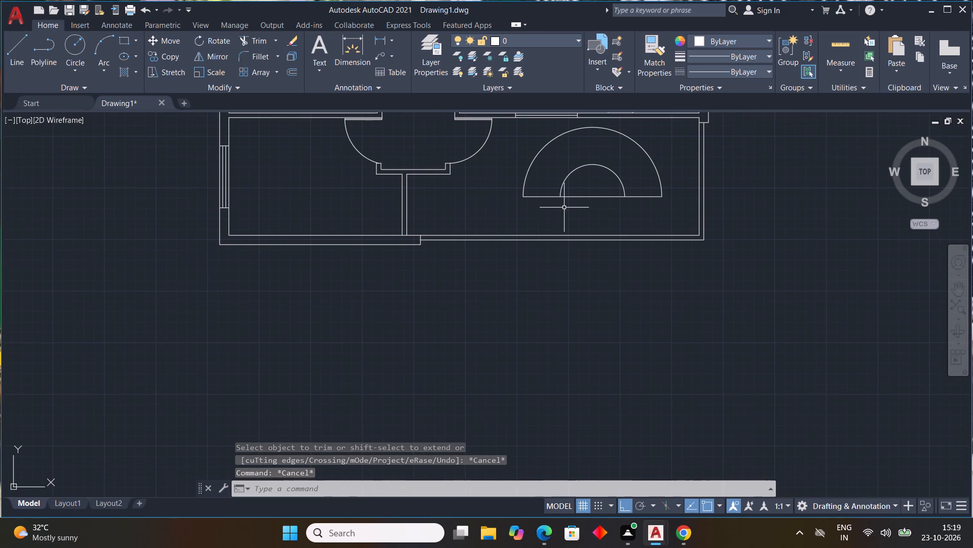
text(TR)
key(space)
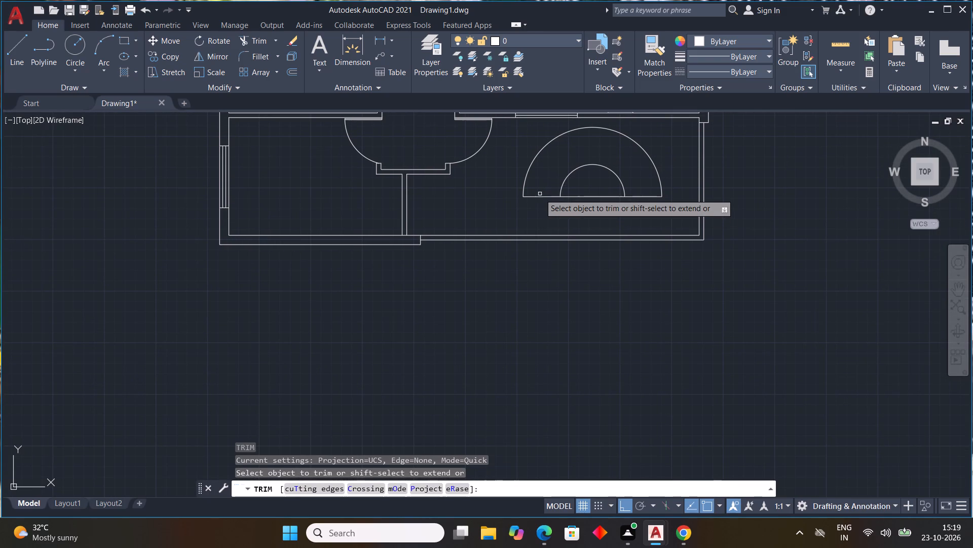
click(540, 194)
click(540, 202)
drag(647, 191, 646, 207)
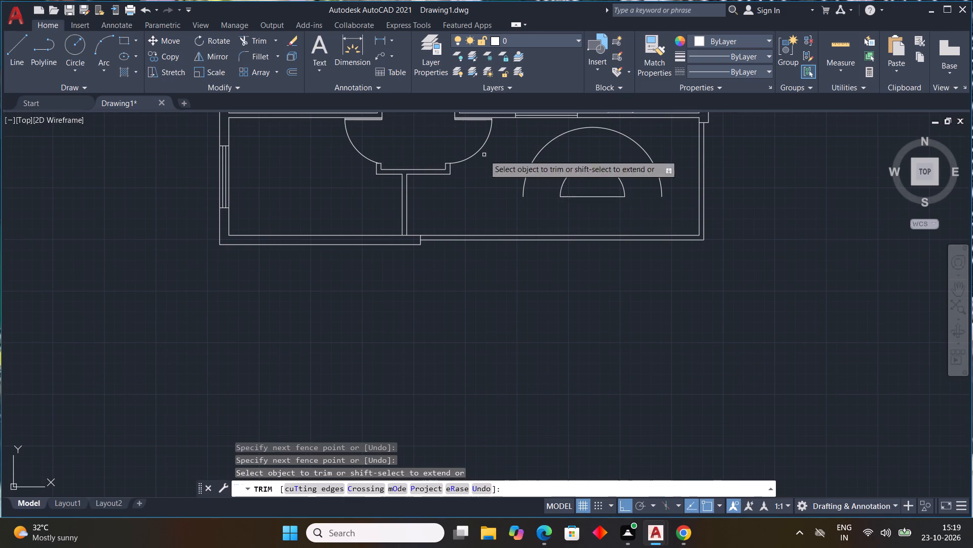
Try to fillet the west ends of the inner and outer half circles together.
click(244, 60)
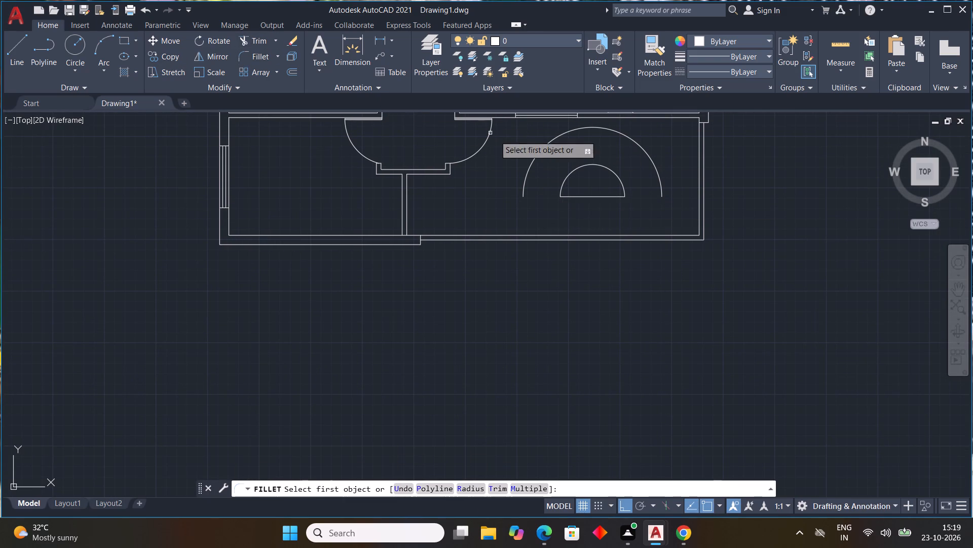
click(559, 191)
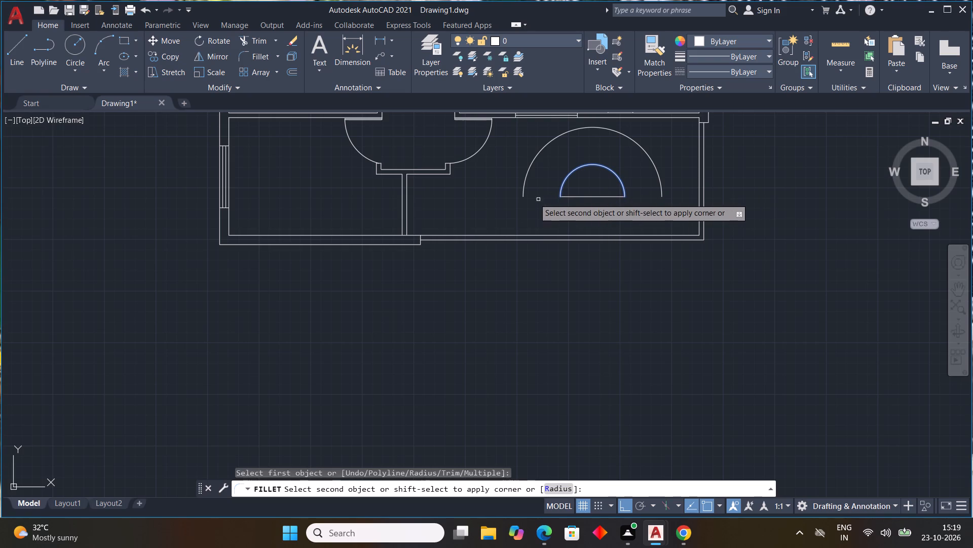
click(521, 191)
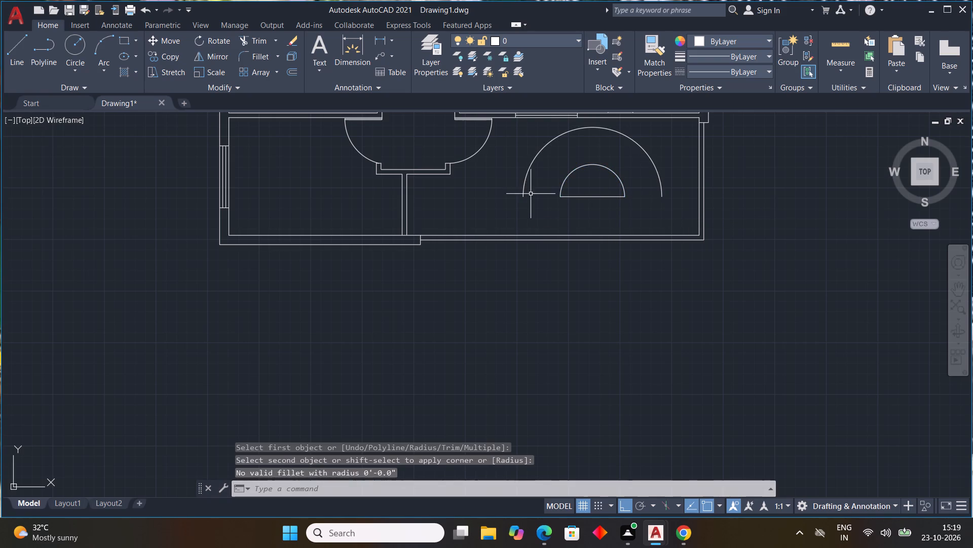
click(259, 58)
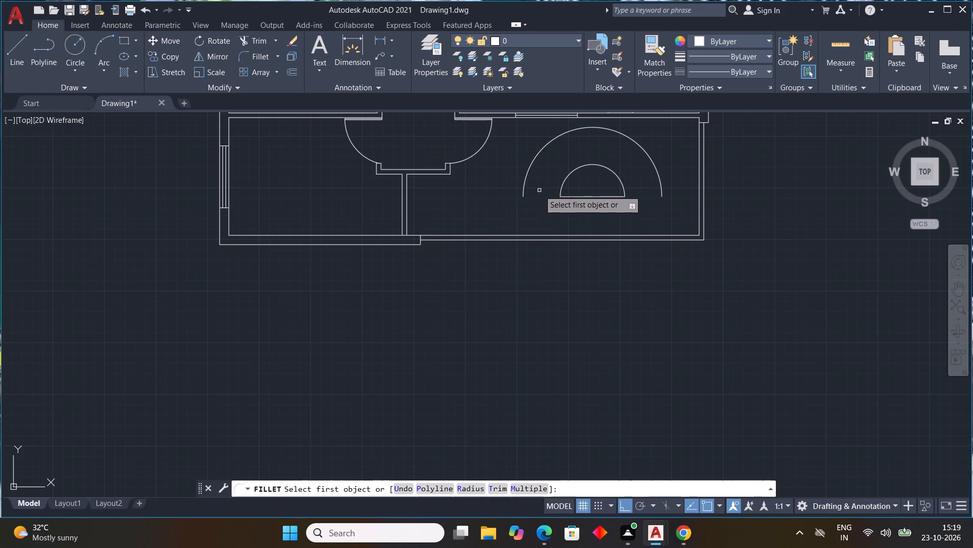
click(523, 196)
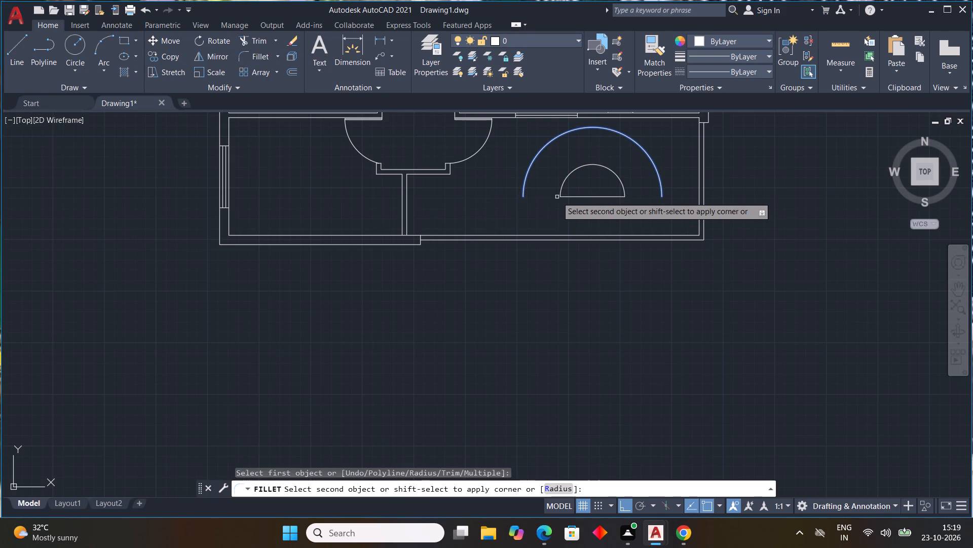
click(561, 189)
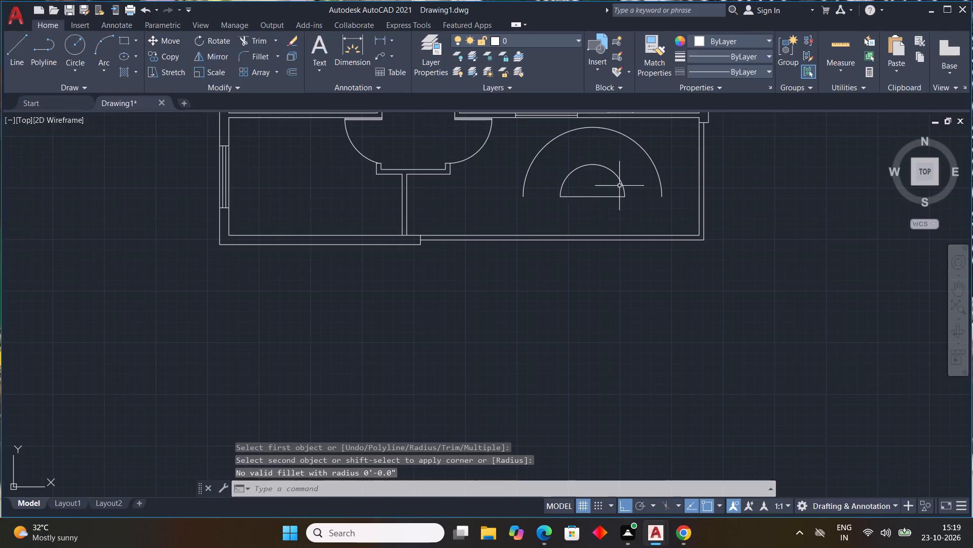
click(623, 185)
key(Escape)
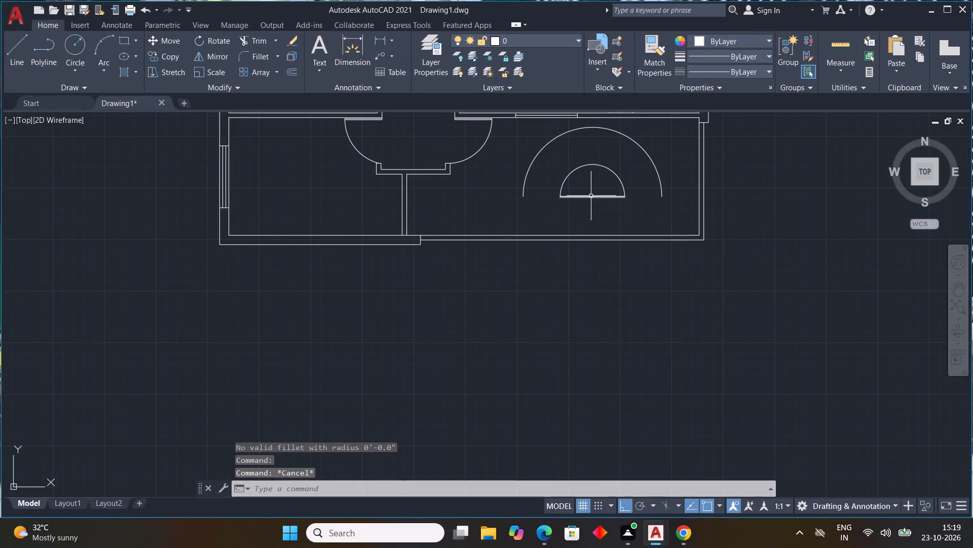
Delete the remaining line segment across the base of the inner half circle.
click(591, 196)
key(Delete)
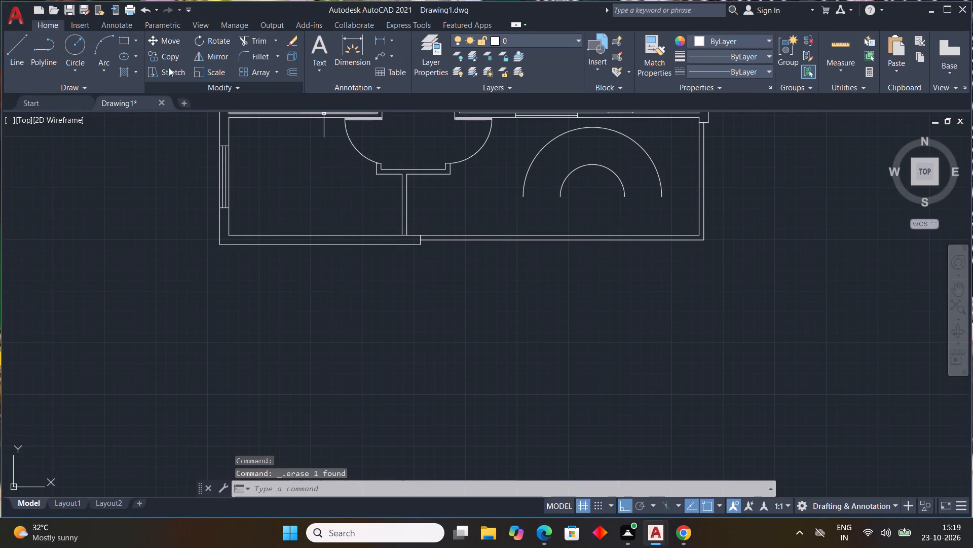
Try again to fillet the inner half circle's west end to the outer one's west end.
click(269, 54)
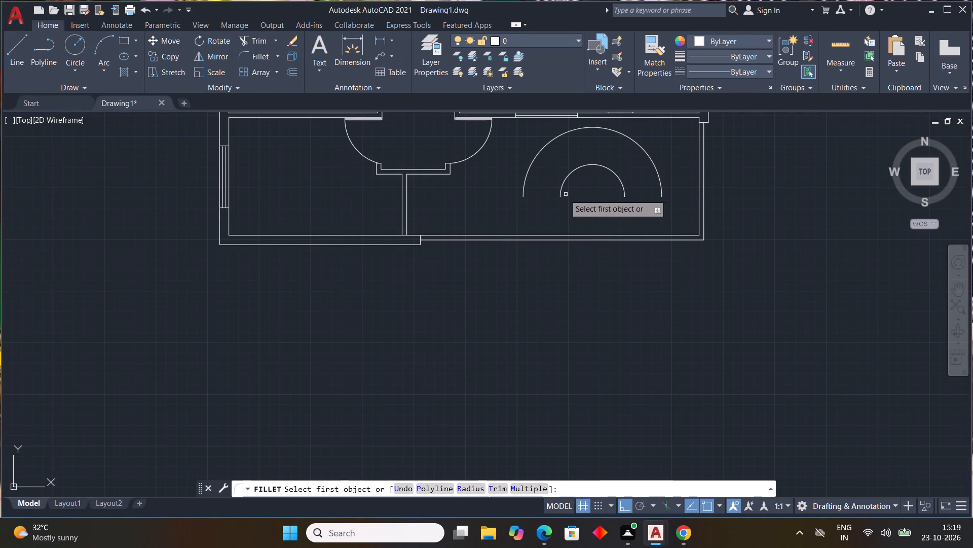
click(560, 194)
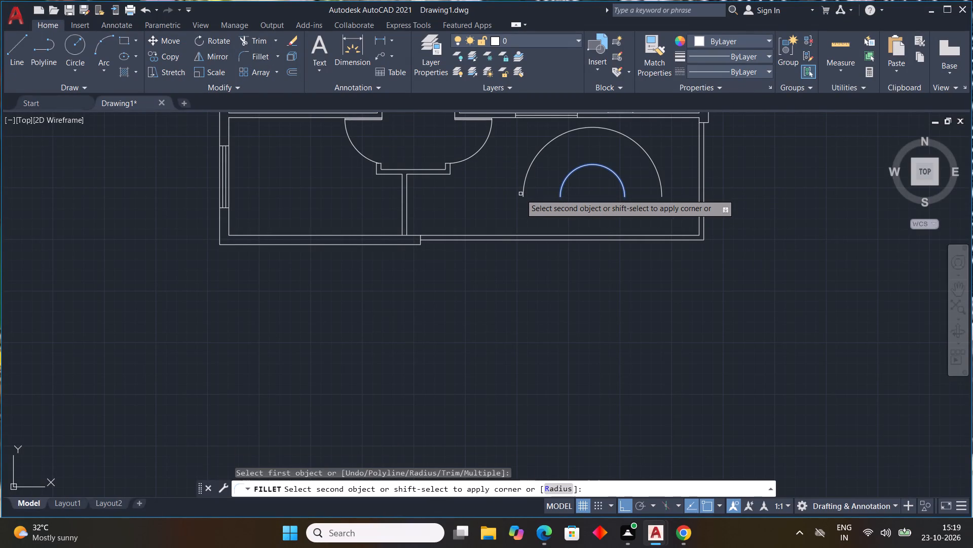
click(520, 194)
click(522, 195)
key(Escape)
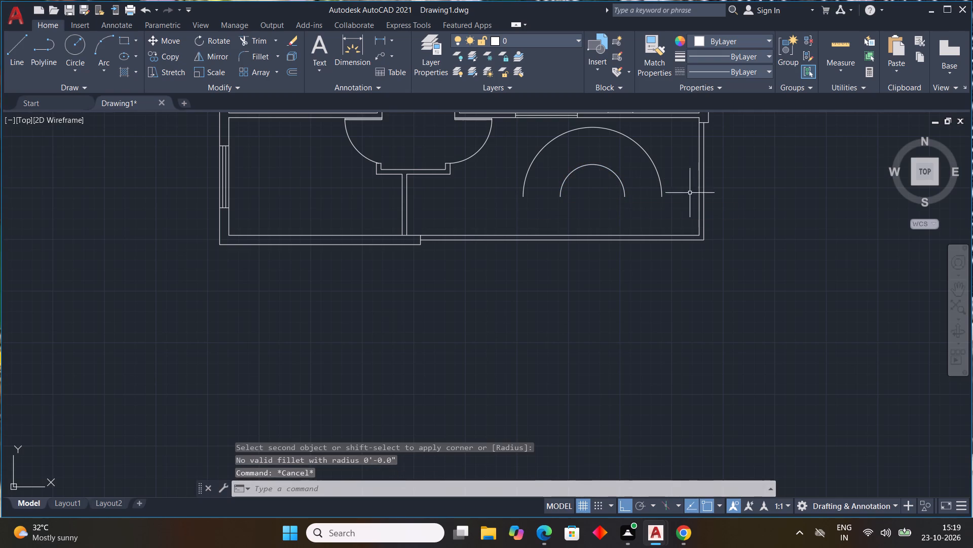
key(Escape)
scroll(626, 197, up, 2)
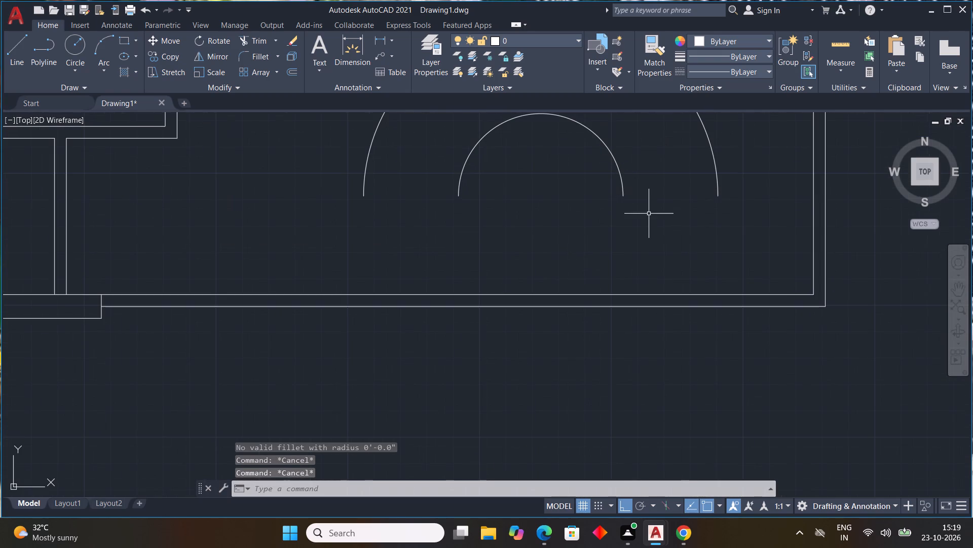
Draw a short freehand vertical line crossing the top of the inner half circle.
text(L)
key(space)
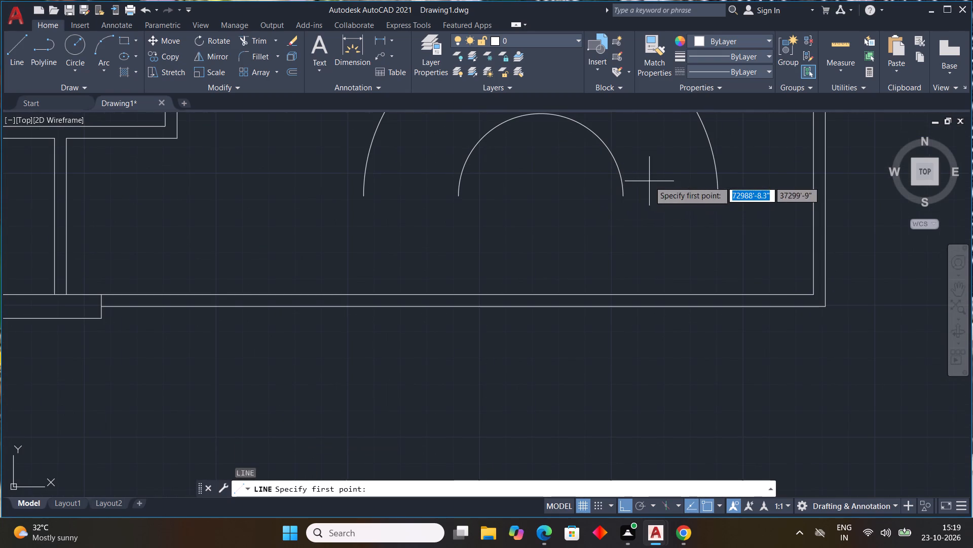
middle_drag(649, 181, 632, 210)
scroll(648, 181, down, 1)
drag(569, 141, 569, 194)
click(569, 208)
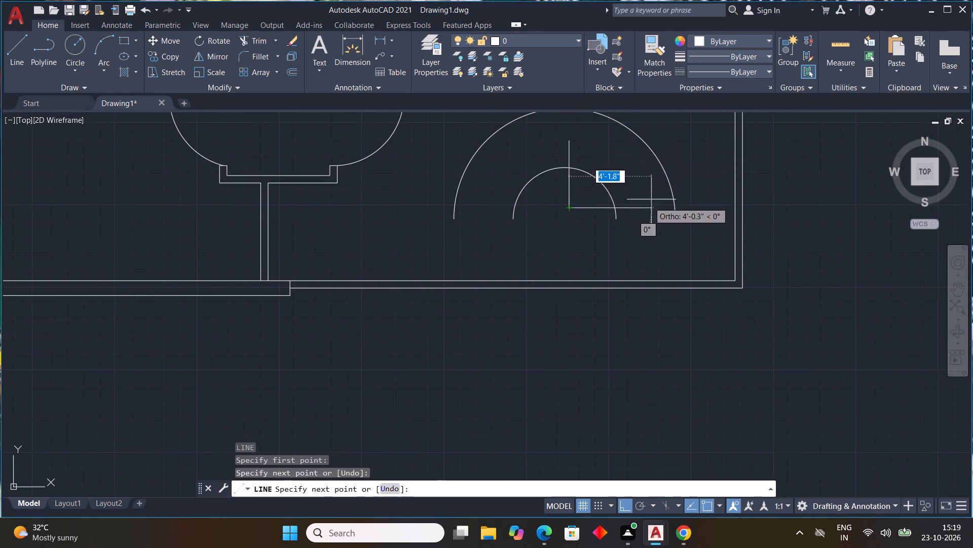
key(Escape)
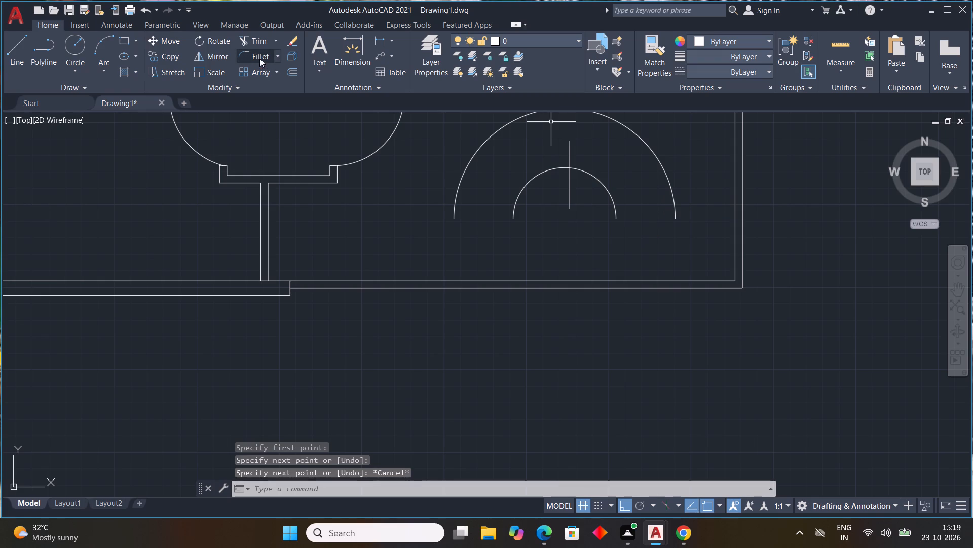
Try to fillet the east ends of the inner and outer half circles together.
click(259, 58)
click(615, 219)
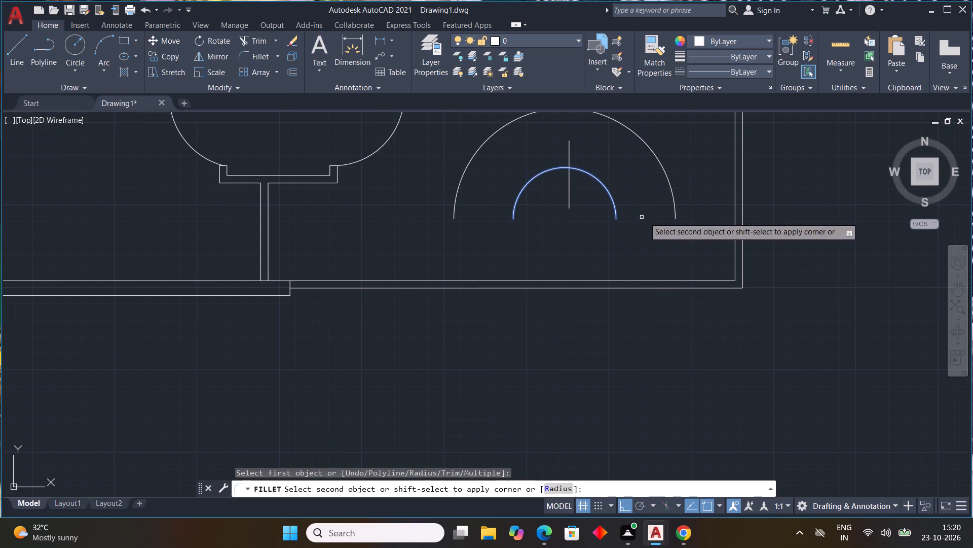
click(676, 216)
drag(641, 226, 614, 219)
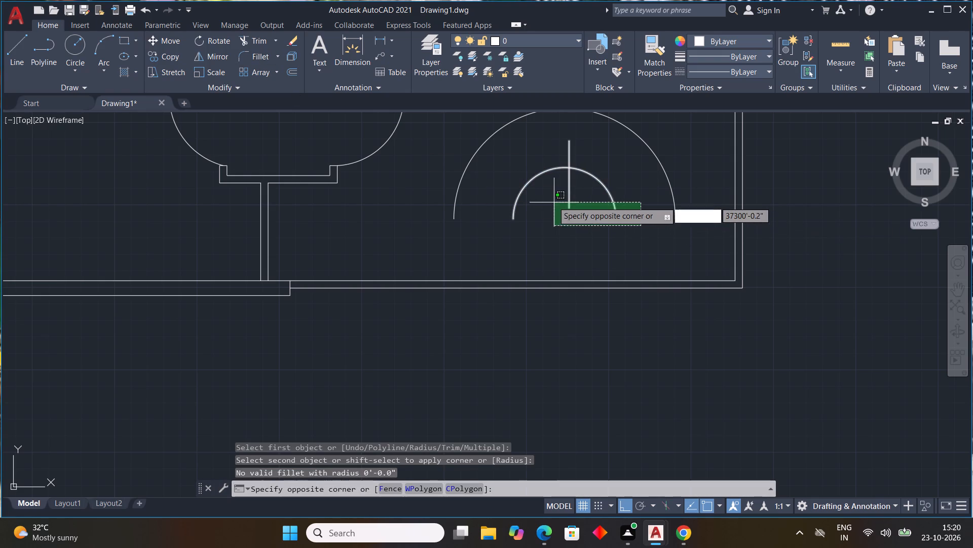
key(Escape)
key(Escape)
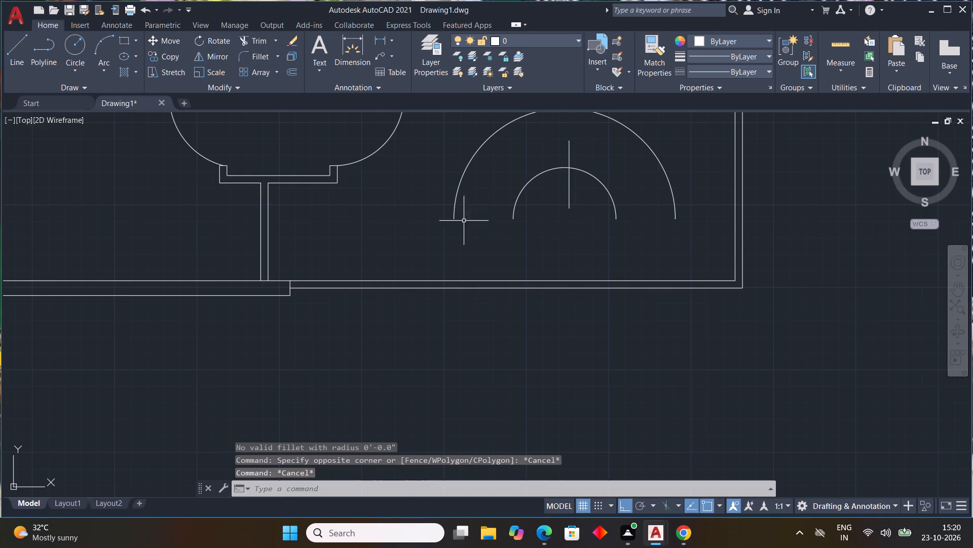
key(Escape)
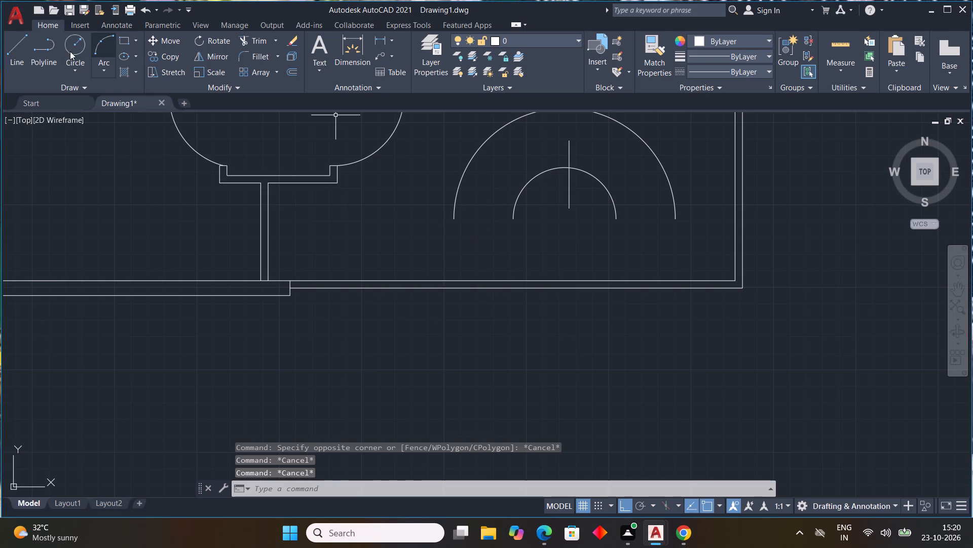
Draw a circle of about 2'-6" radius overlapping the west ends of the inner and outer half circles.
click(79, 55)
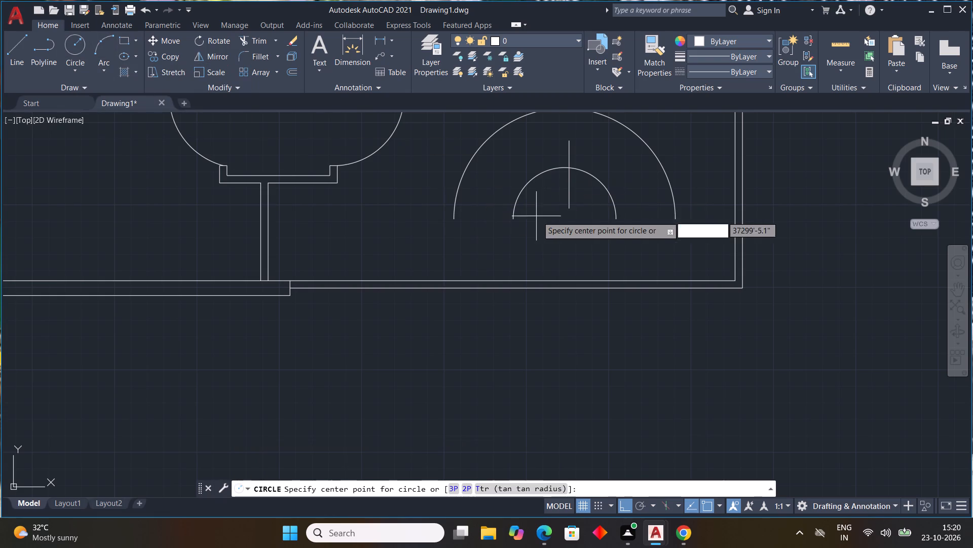
click(483, 185)
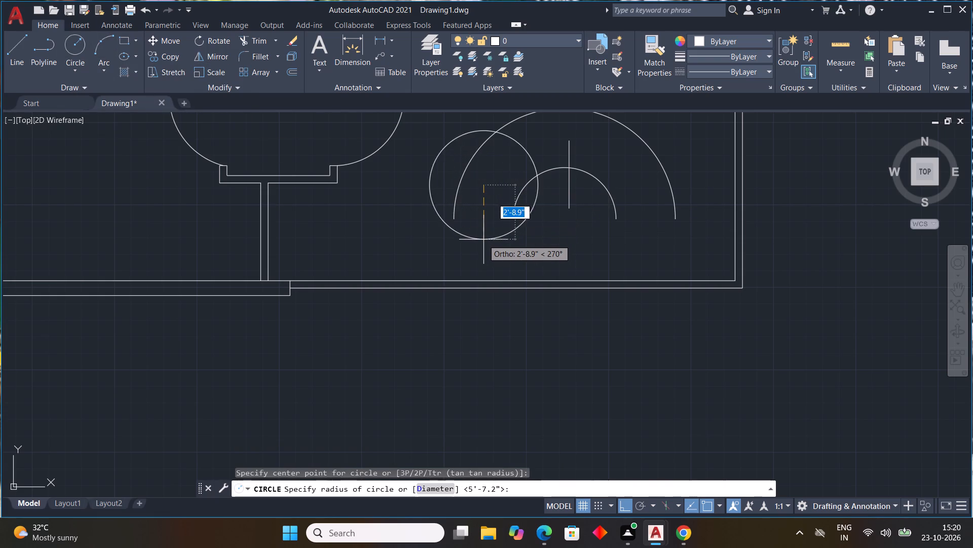
scroll(488, 230, up, 1)
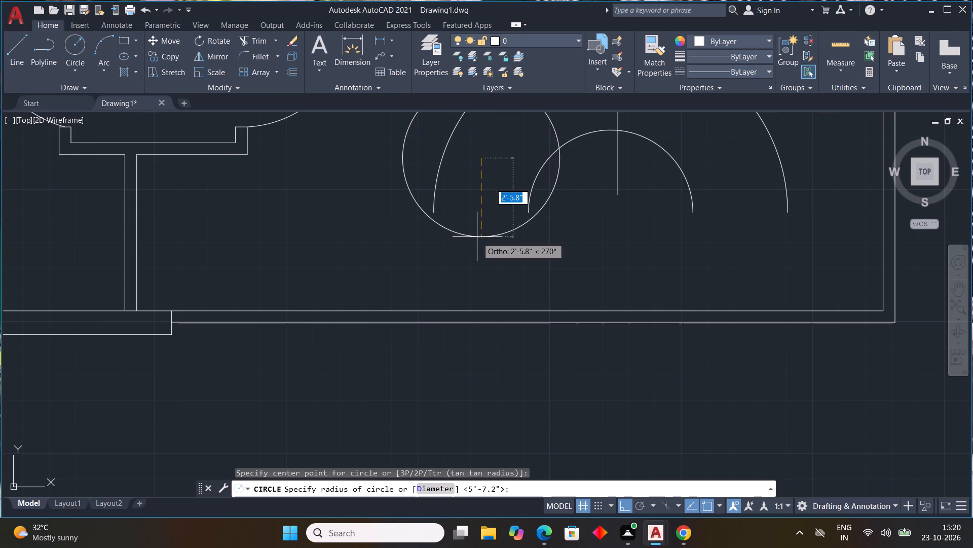
click(477, 237)
scroll(676, 221, down, 1)
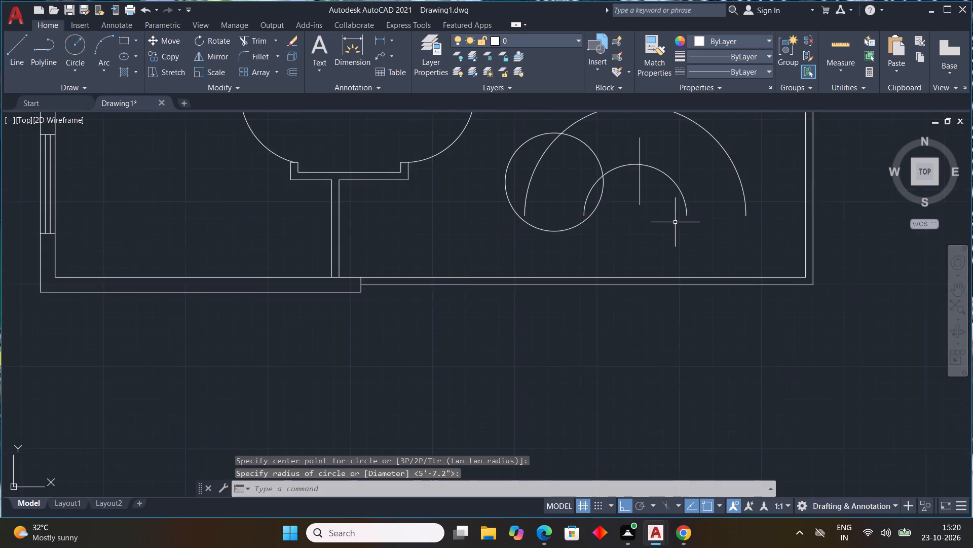
middle_drag(671, 227, 452, 279)
scroll(345, 250, down, 1)
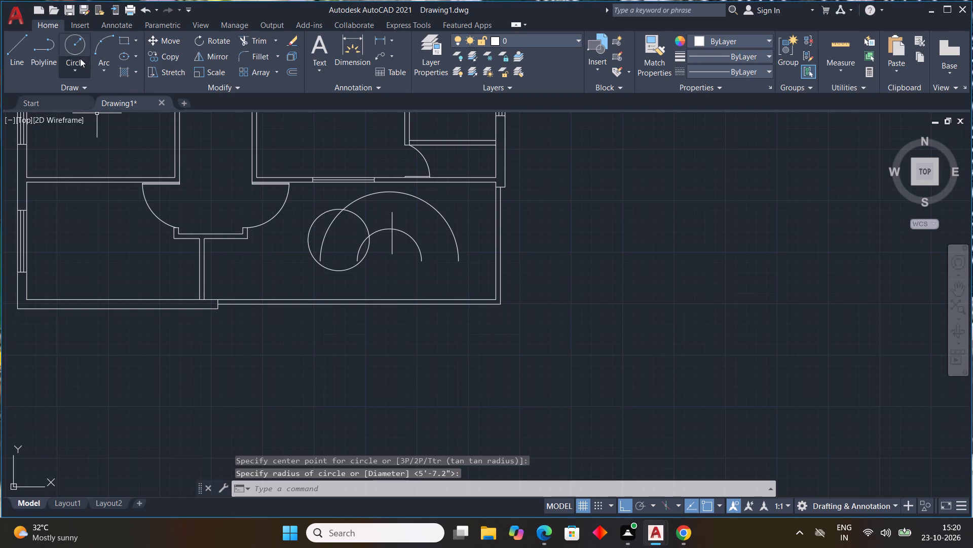
key(Escape)
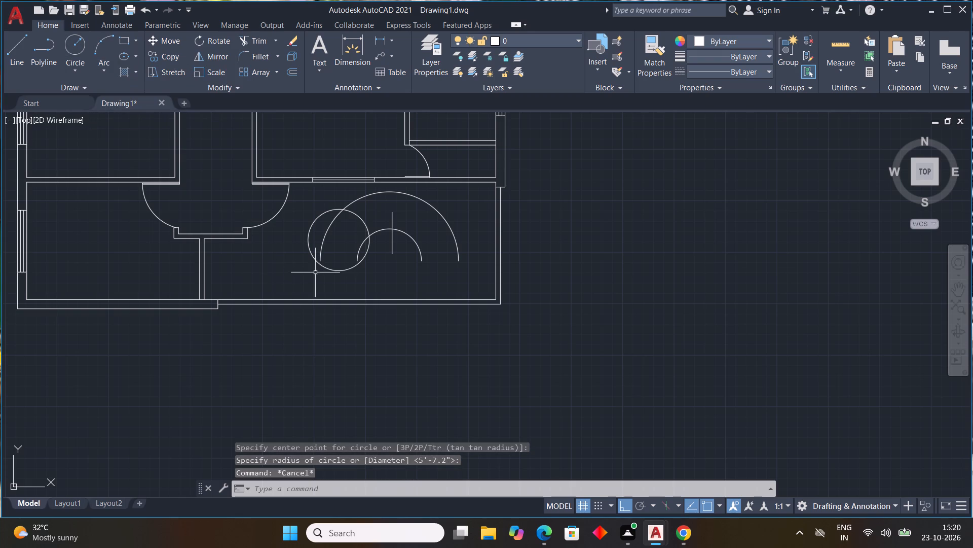
Copy the circle about 8'-2" straight east so it overlaps the east ends of both half circles.
click(323, 267)
key(c)
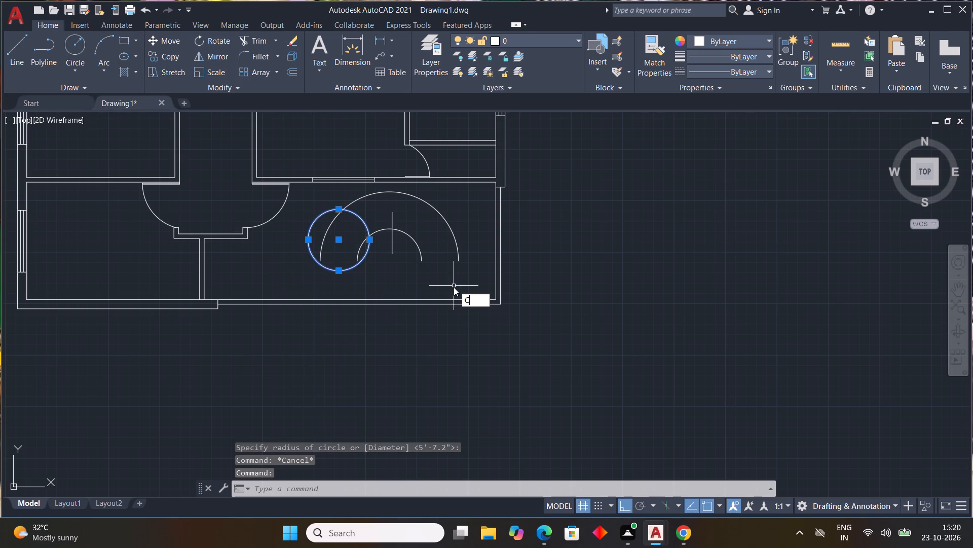
key(o)
key(space)
drag(328, 270, 344, 271)
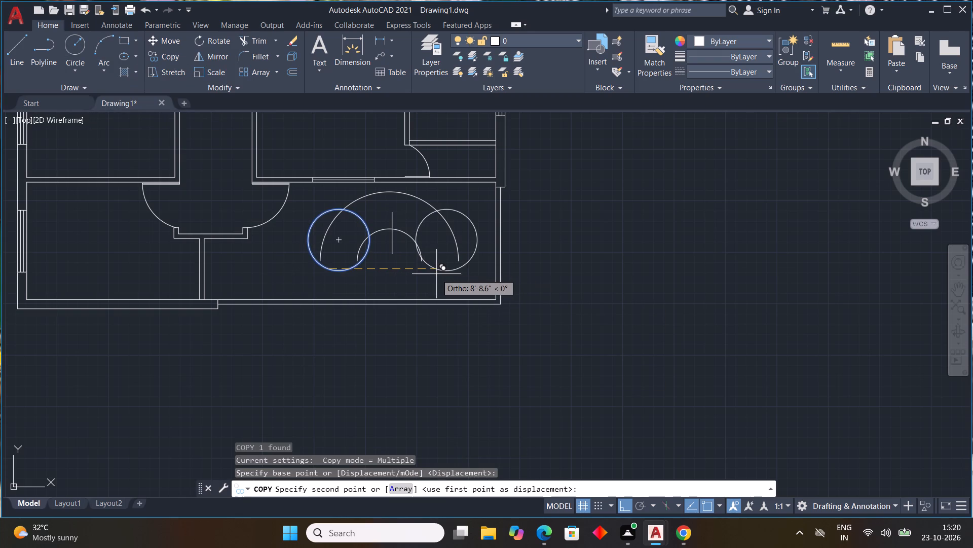
scroll(433, 277, up, 3)
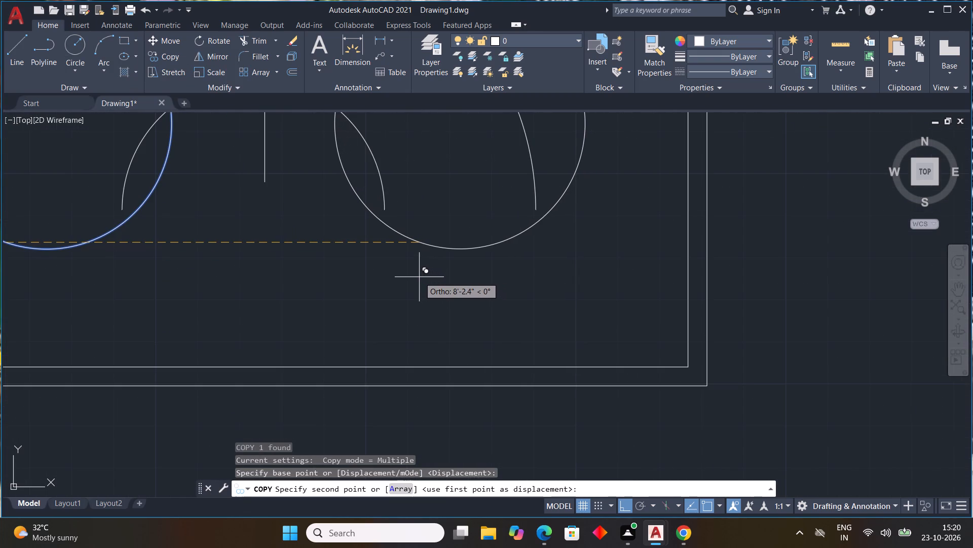
click(419, 277)
key(Escape)
Extend both ends of the outer and inner half circles down to the two overlapping circles.
scroll(469, 276, down, 4)
scroll(478, 274, up, 1)
middle_drag(478, 274, 503, 272)
key(e)
text(X)
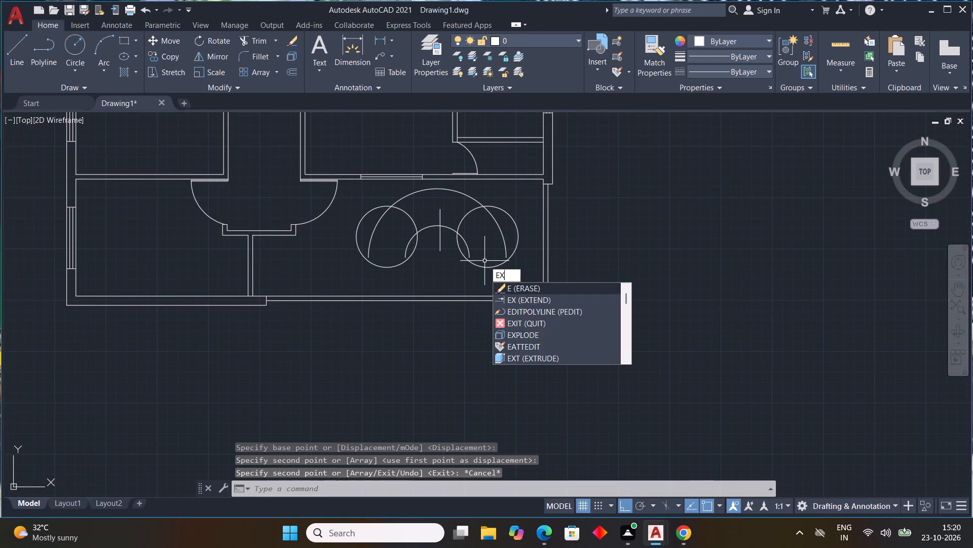
key(space)
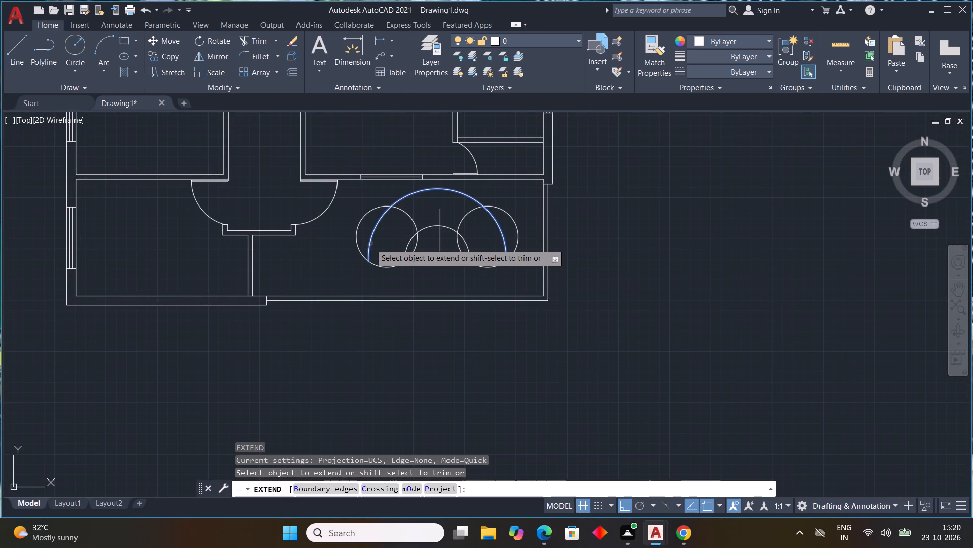
click(370, 244)
click(404, 252)
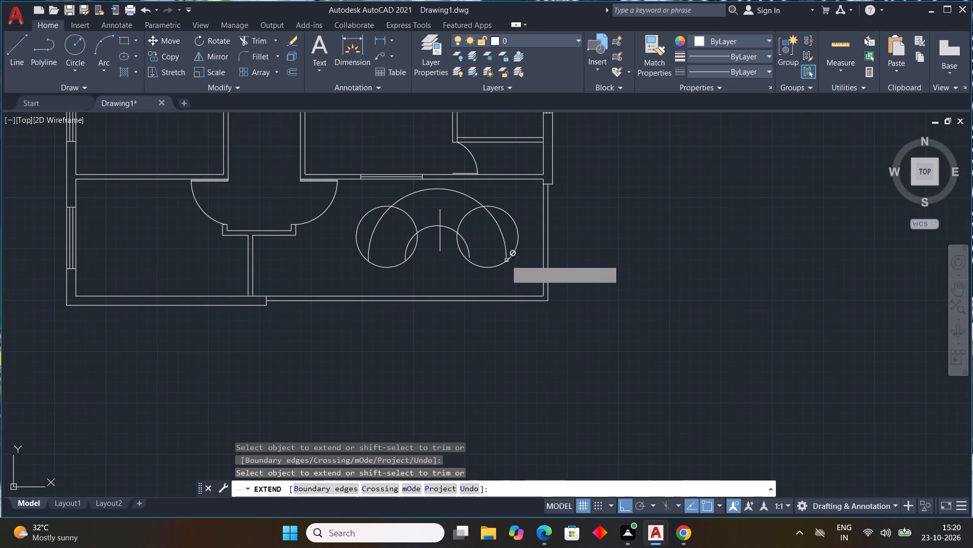
click(507, 254)
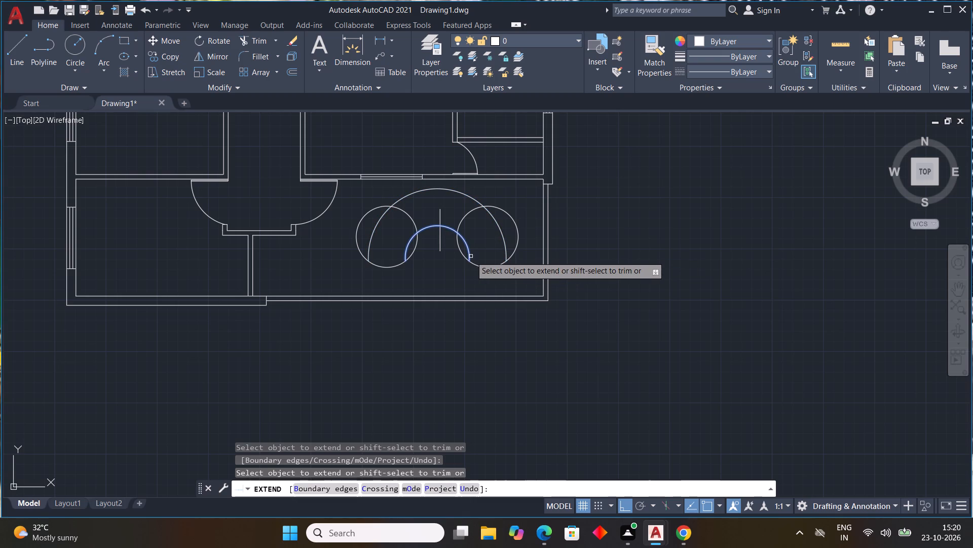
click(471, 256)
key(Escape)
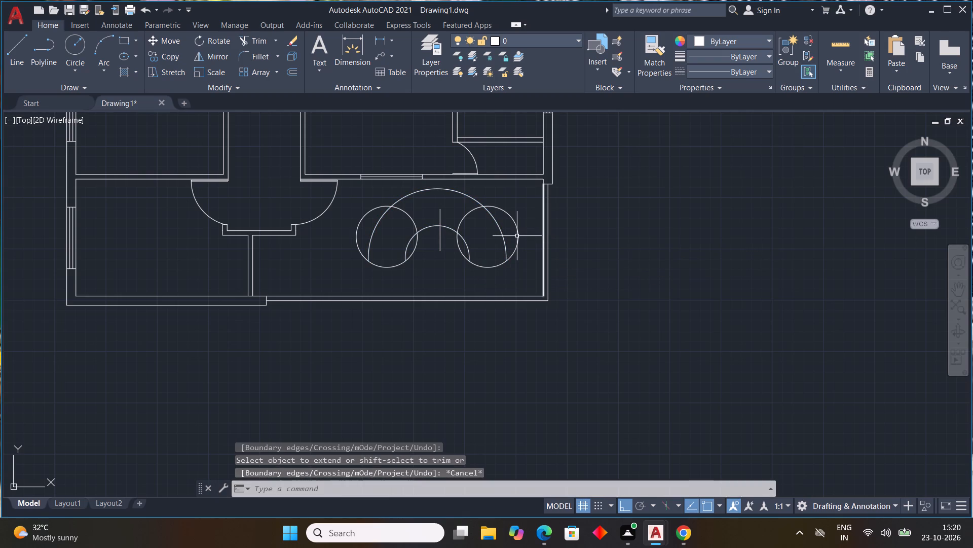
Trim the west circle down to the bottom arc joining the west ends of the half circles.
text(TR)
key(space)
drag(411, 210, 405, 217)
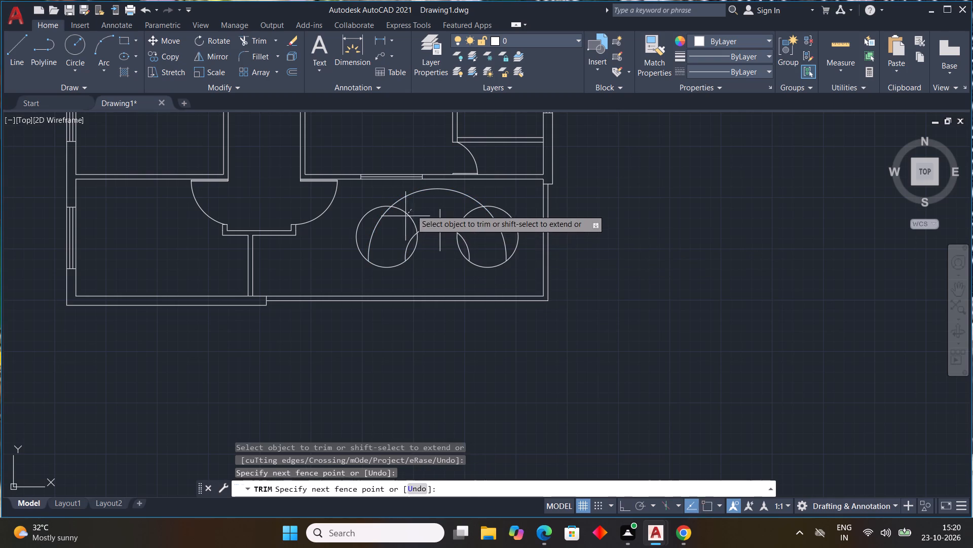
drag(405, 217, 401, 221)
drag(370, 203, 351, 238)
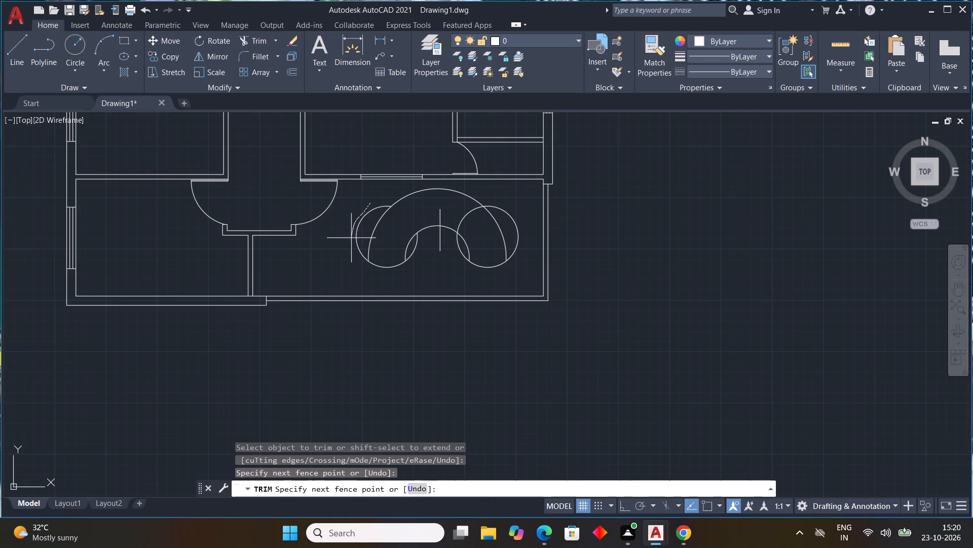
drag(351, 238, 365, 225)
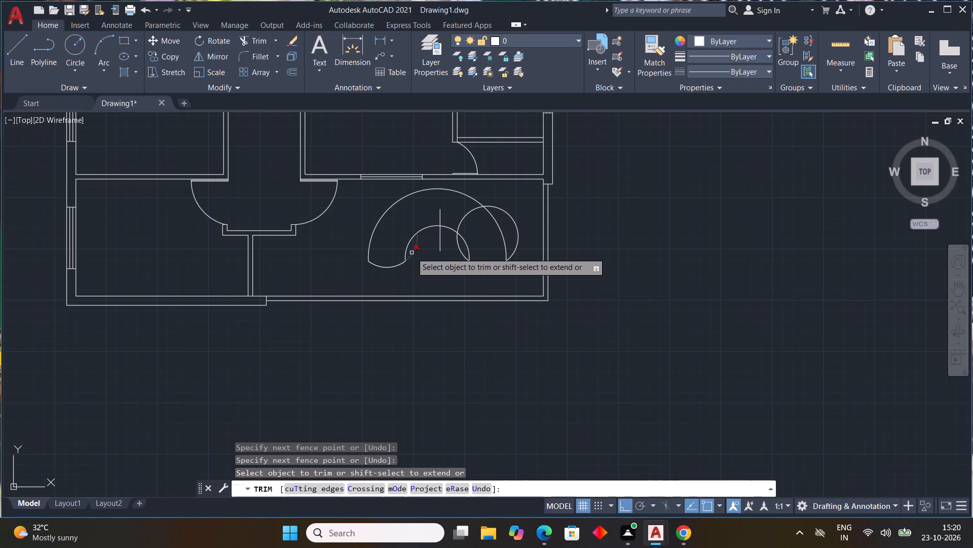
click(410, 253)
Trim the east circle down to its bottom arc between the half circles and trim away the stray vertical line.
click(463, 255)
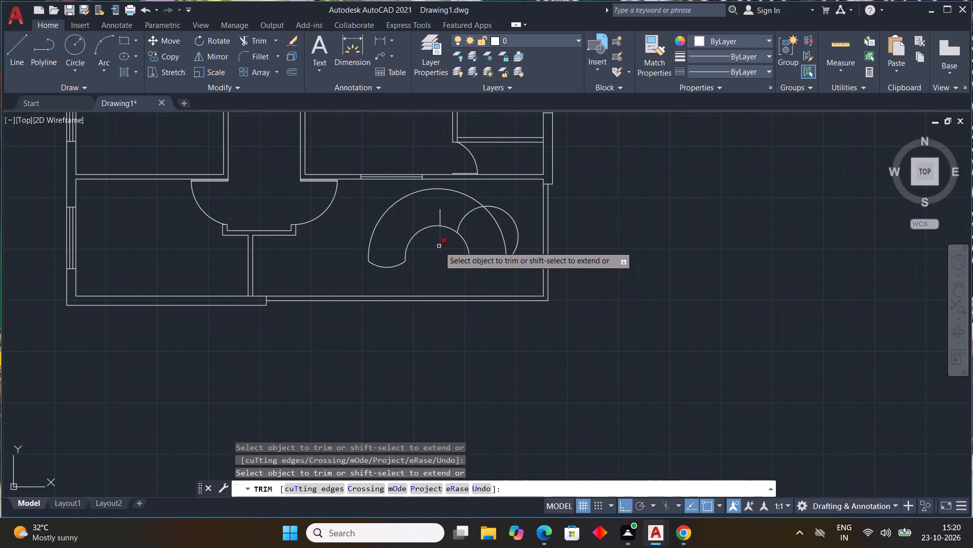
click(439, 246)
drag(438, 220, 443, 220)
drag(472, 209, 473, 215)
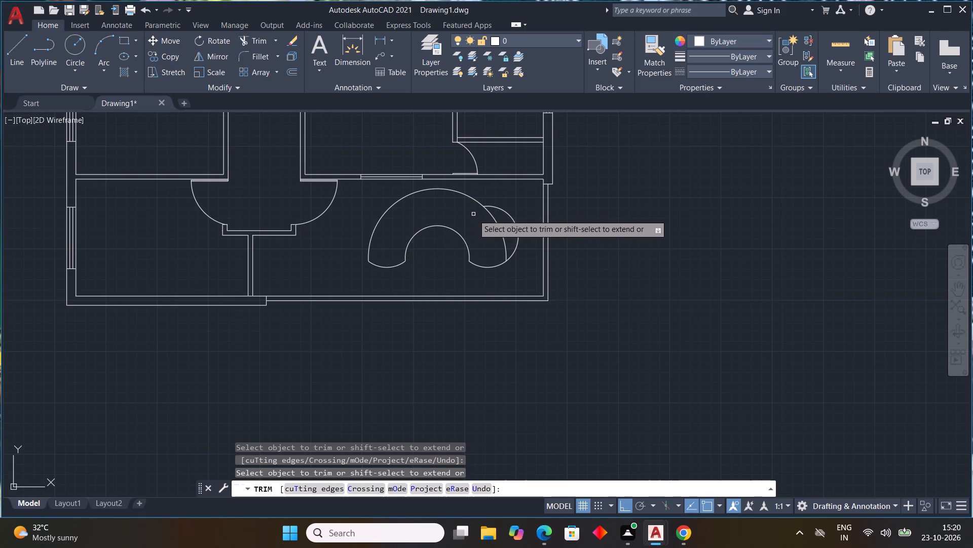
drag(473, 215, 474, 216)
click(498, 210)
scroll(433, 273, down, 2)
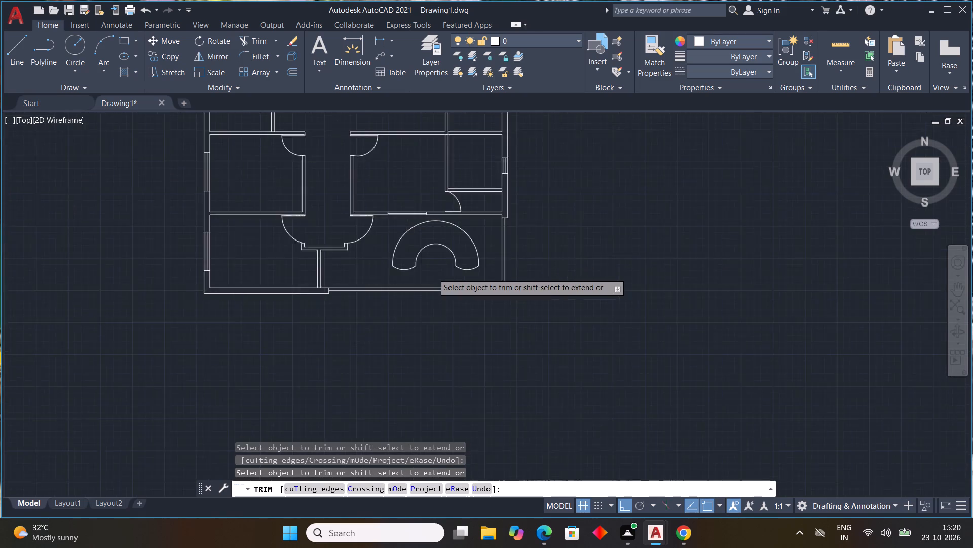
scroll(433, 273, up, 3)
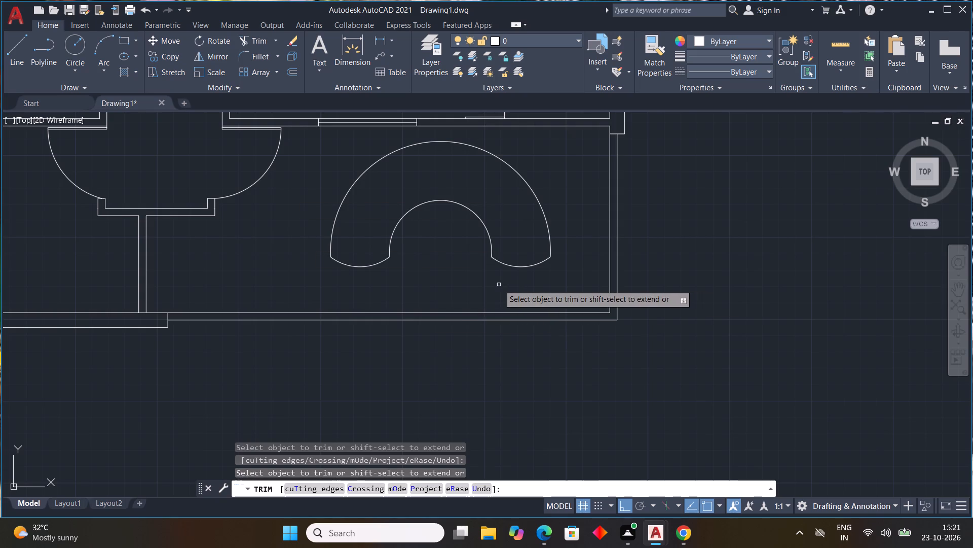
key(Escape)
key(Escape)
Draw a 3' horizontal line from the outer half circle to the inner one across the east end, above the bottom arc.
middle_drag(439, 216, 457, 269)
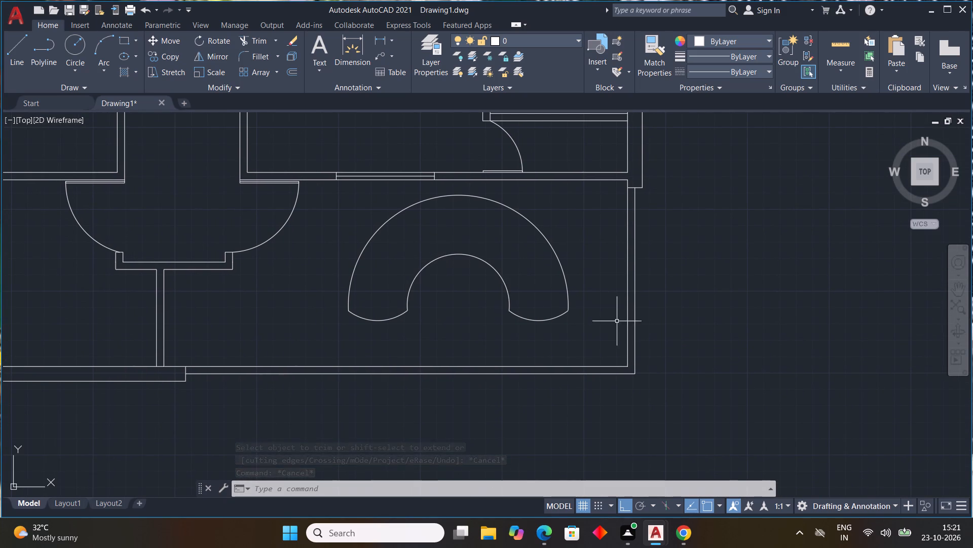
text(L)
key(space)
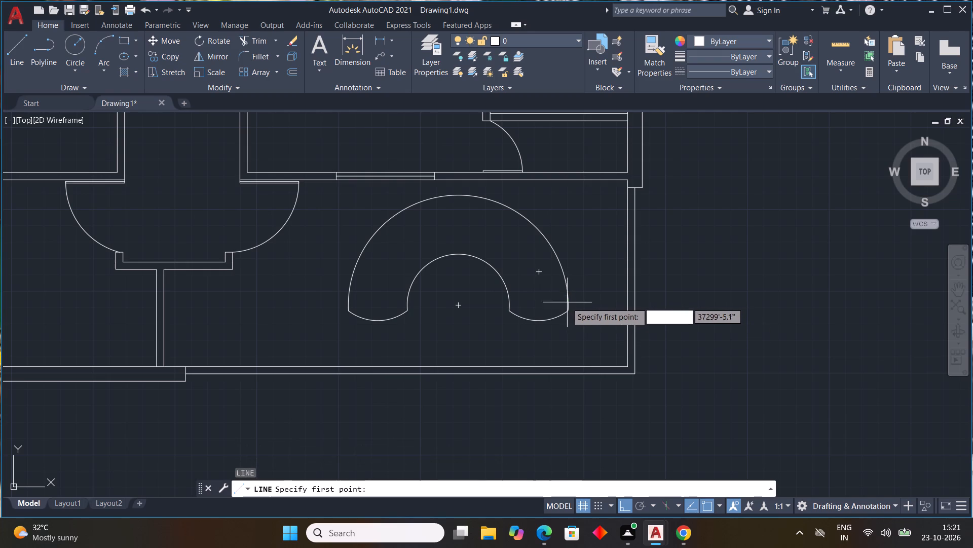
click(566, 301)
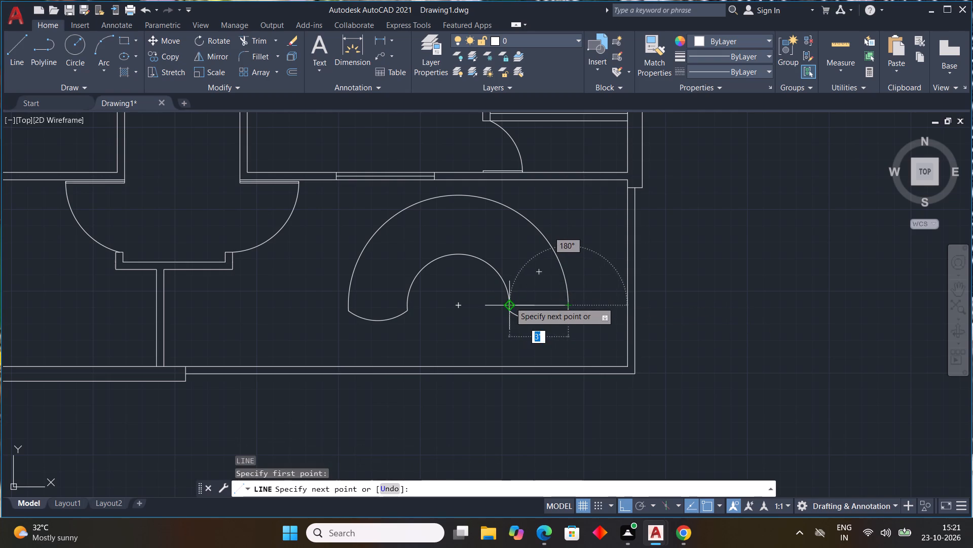
click(510, 302)
key(Escape)
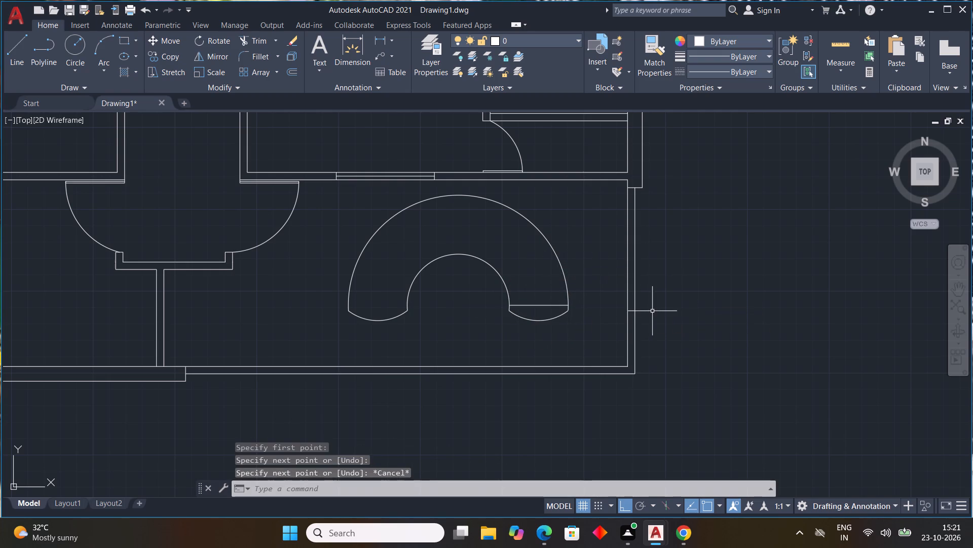
Draw a 3' horizontal line from the inner half circle to the outer one across the west end, above the bottom arc.
key(l)
key(space)
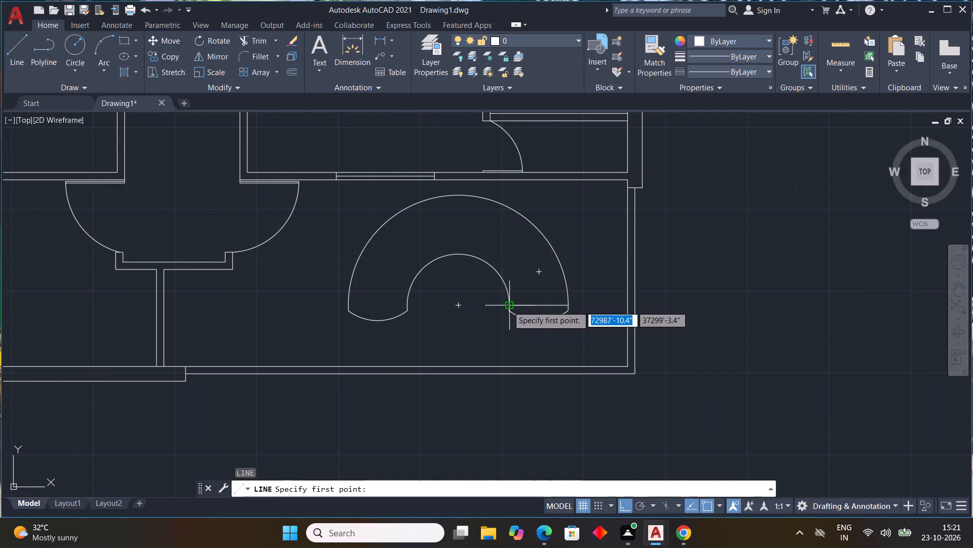
click(407, 304)
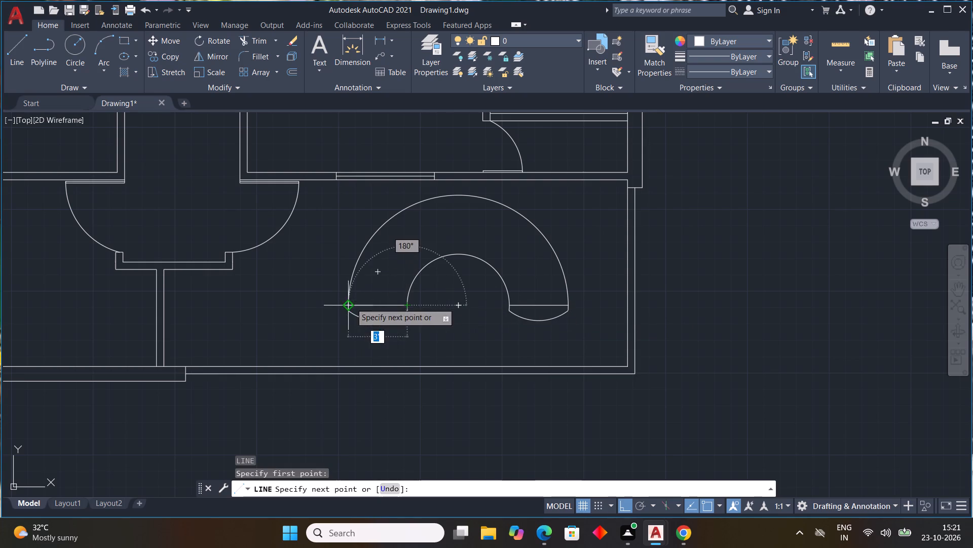
click(351, 303)
key(Escape)
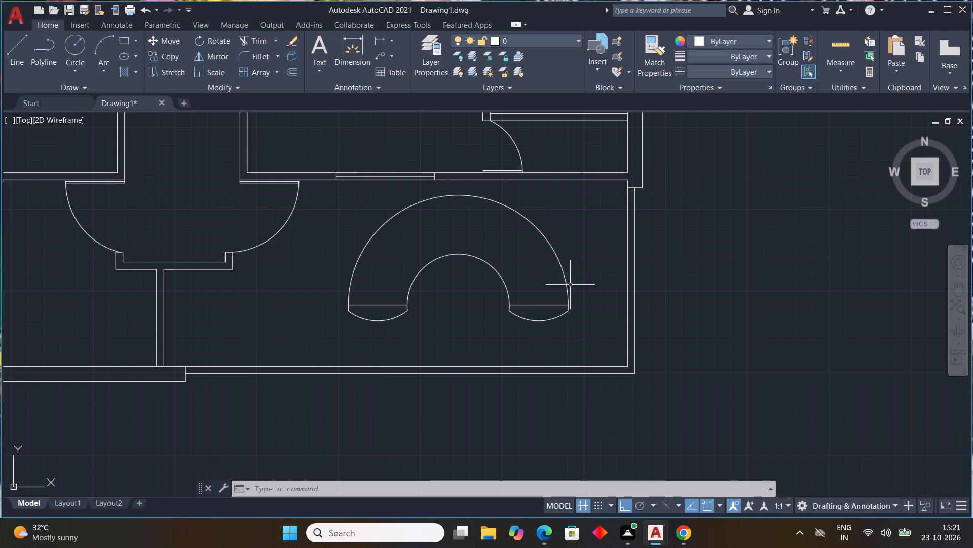
Draw two radial divider lines from the inner to the outer half circle, one to the northeast and one just east of the top.
text(L)
key(space)
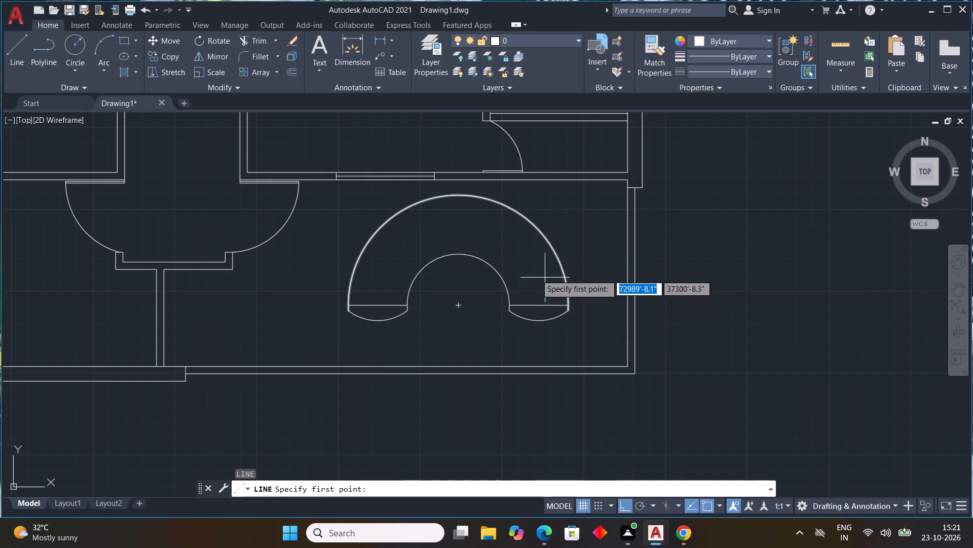
click(504, 278)
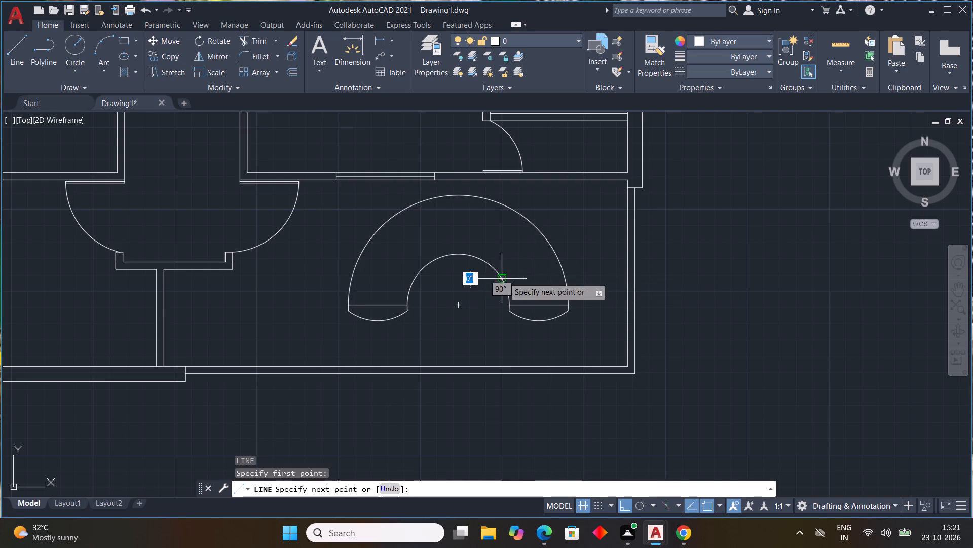
click(545, 235)
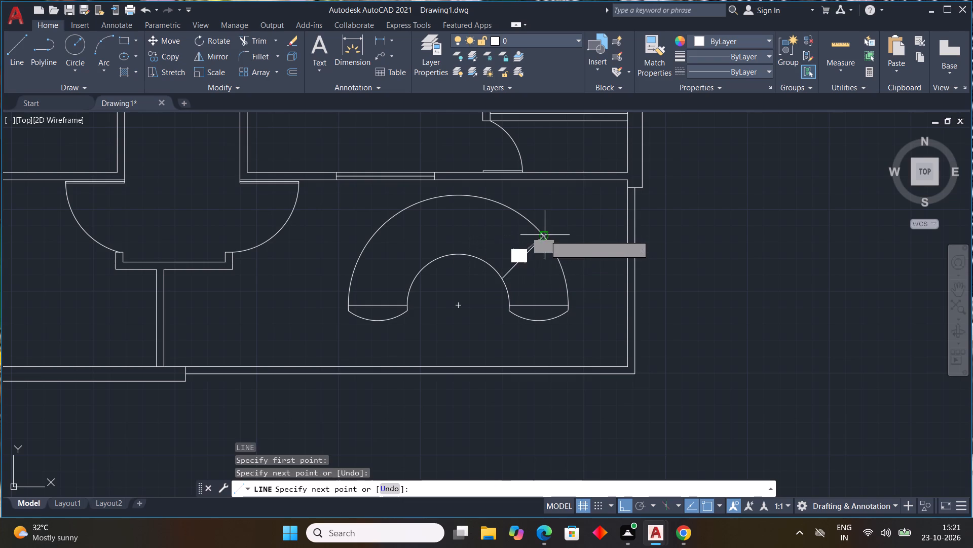
key(Escape)
key(space)
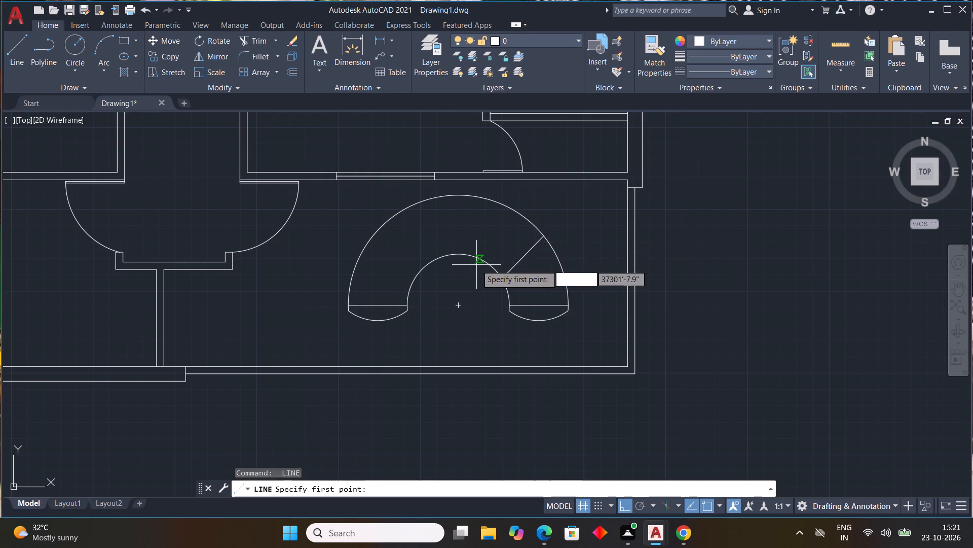
click(472, 255)
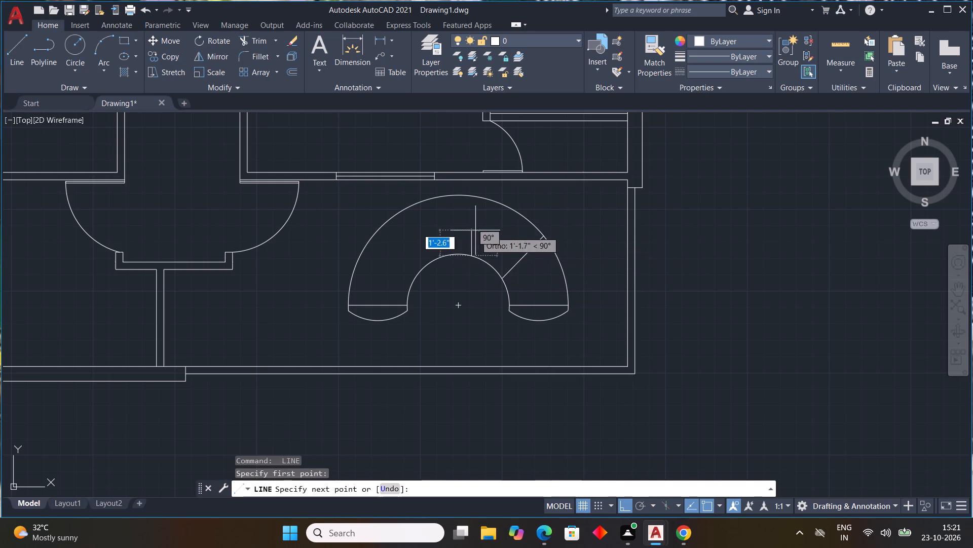
click(474, 194)
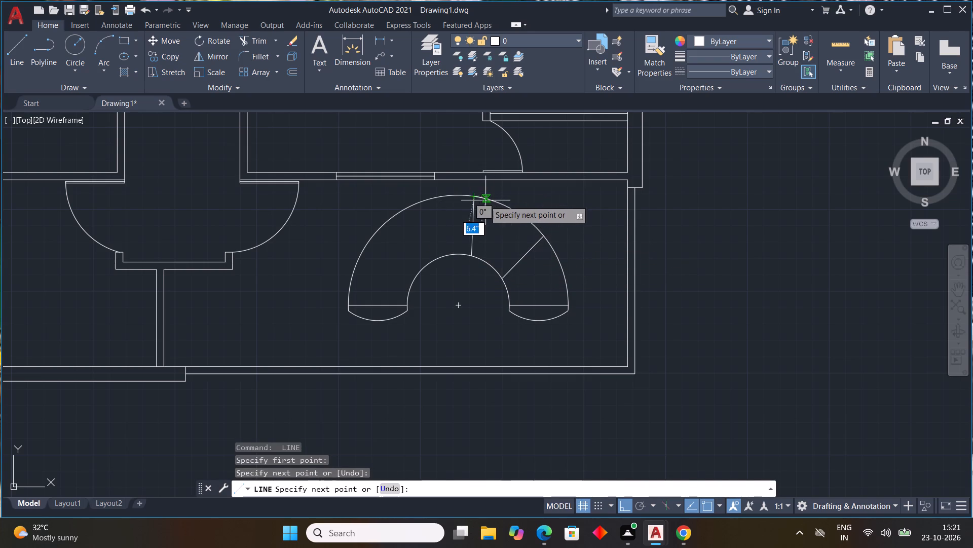
key(Escape)
Draw two more radial divider lines from the inner to the outer half circle on the ring's west half.
key(space)
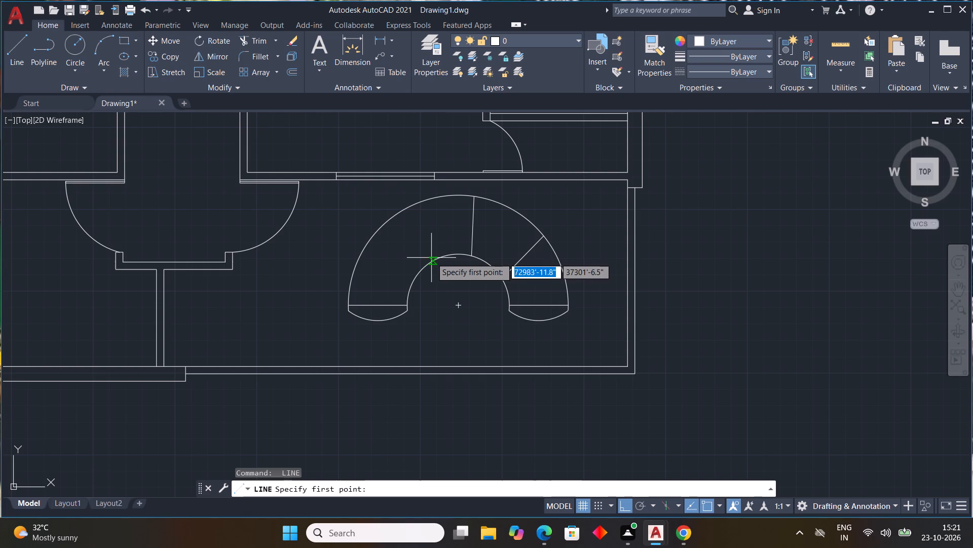
click(431, 258)
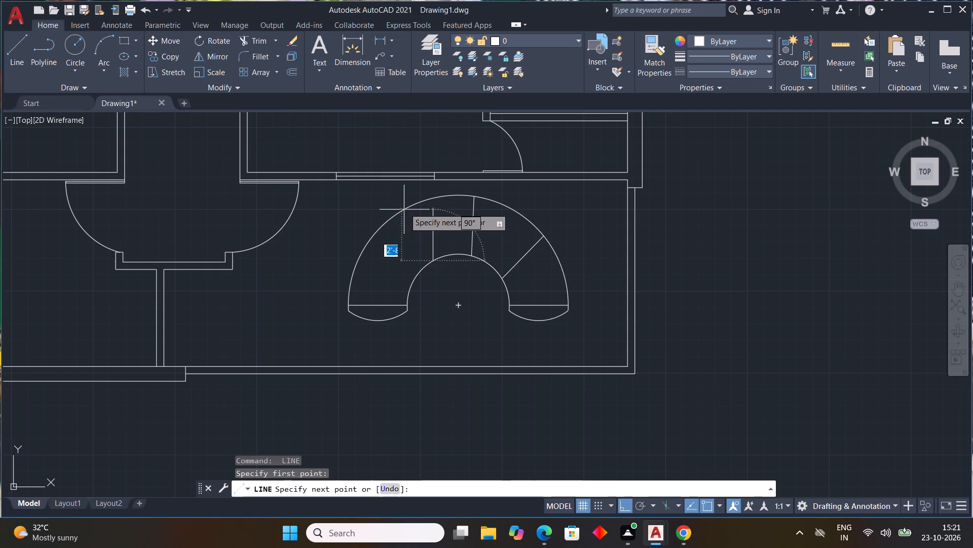
click(409, 208)
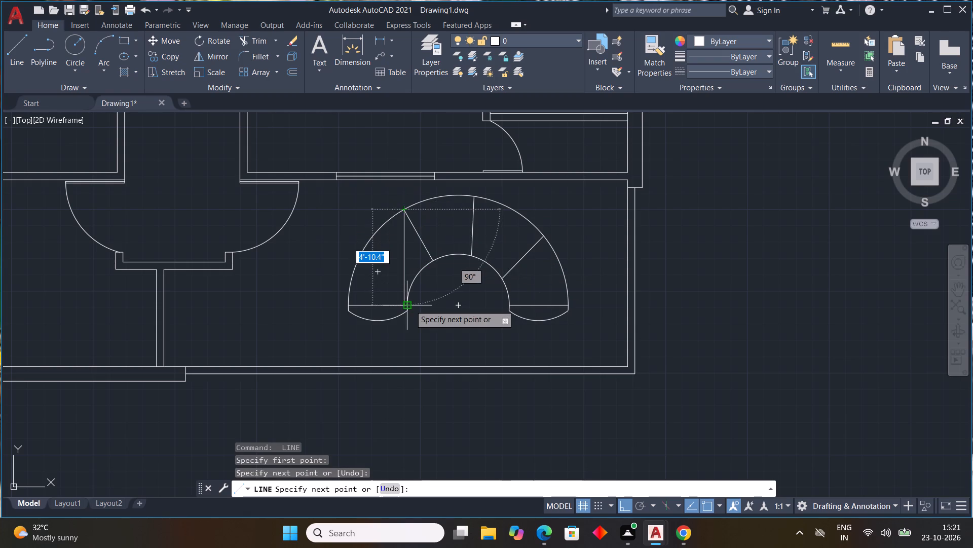
key(Escape)
key(space)
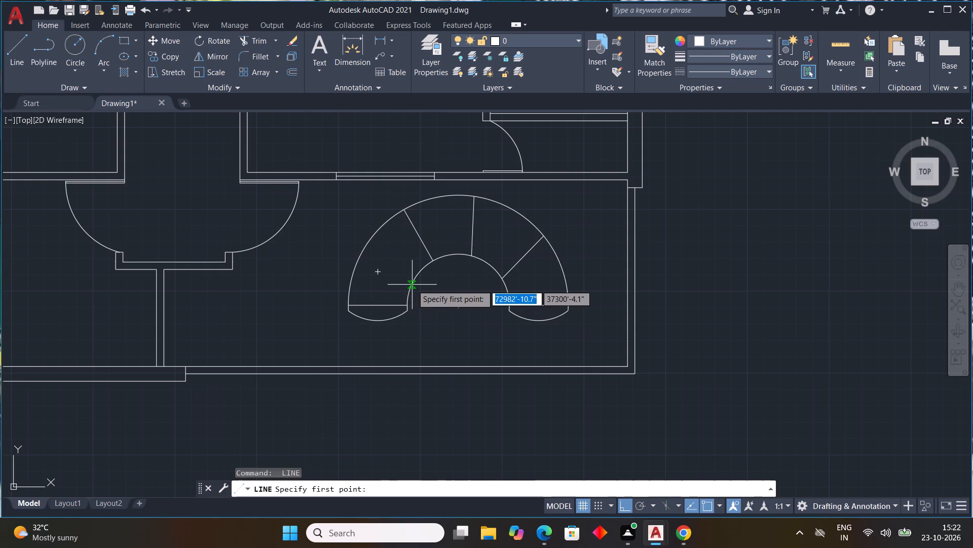
click(412, 285)
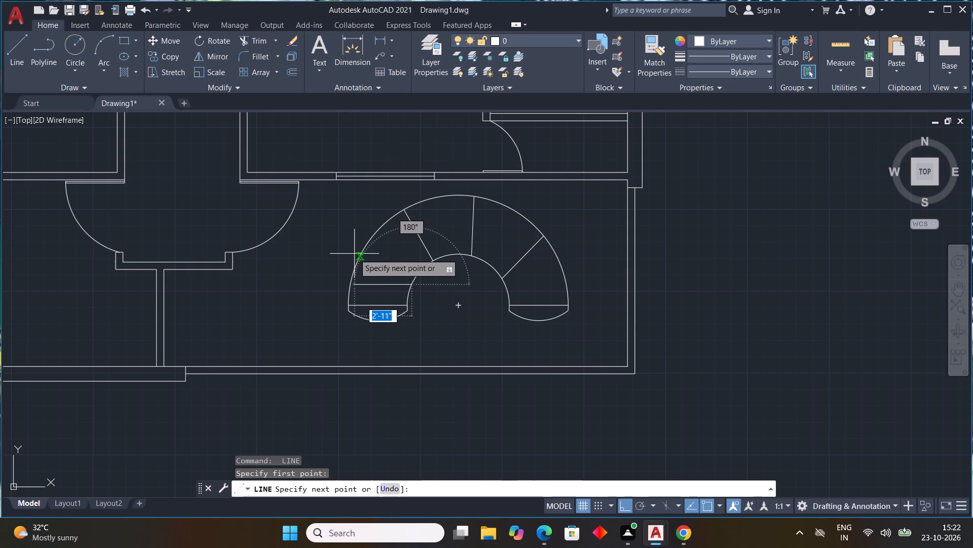
click(354, 254)
key(Escape)
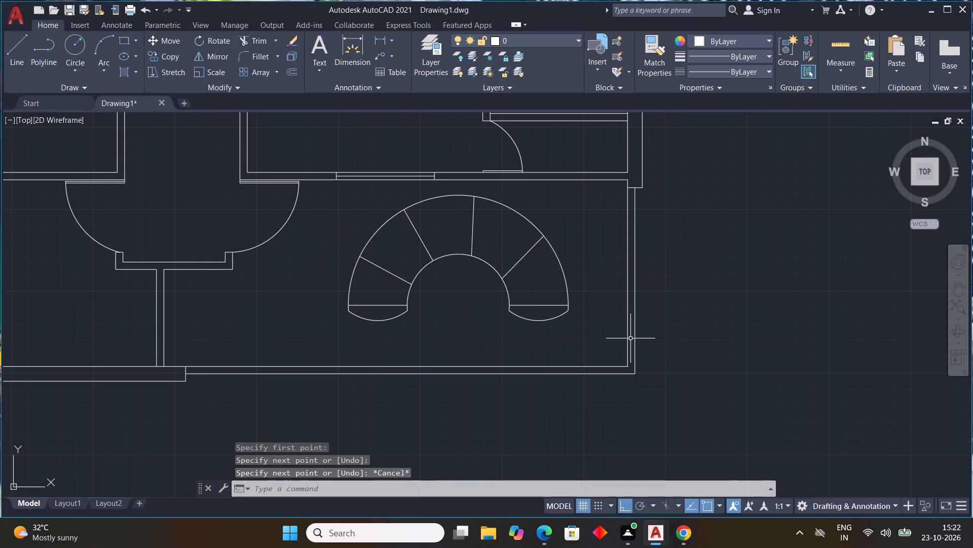
Offset the outer half circle 4" inward.
text(OFF)
key(space)
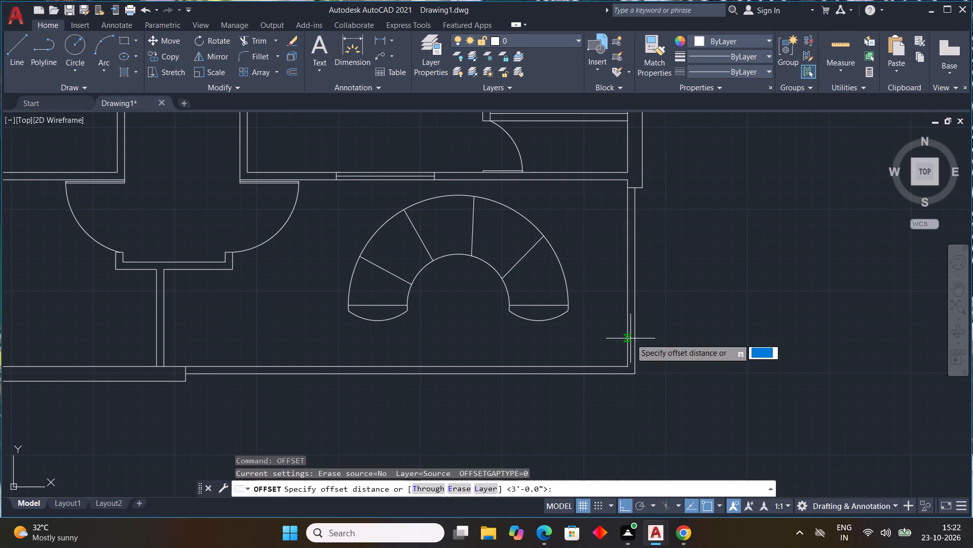
text(4")
key(Return)
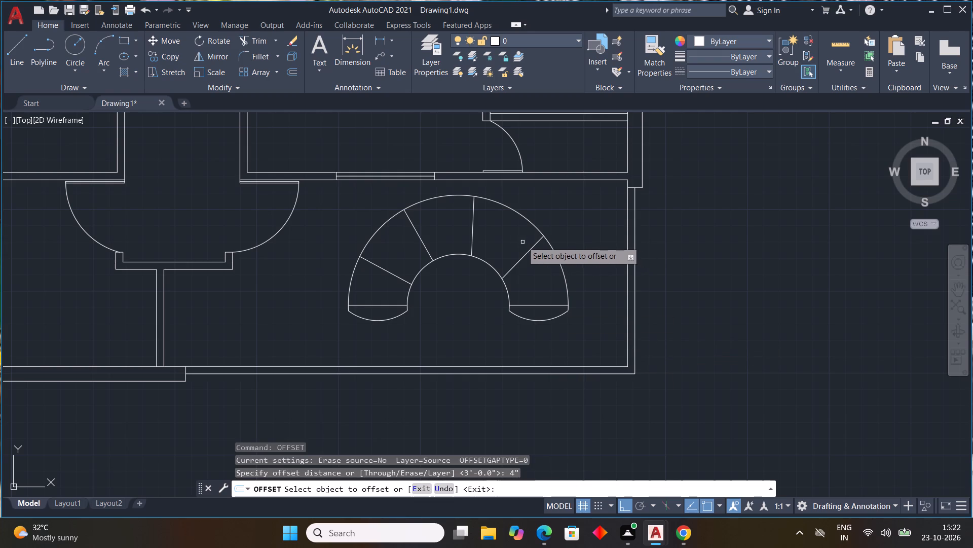
click(533, 227)
click(523, 252)
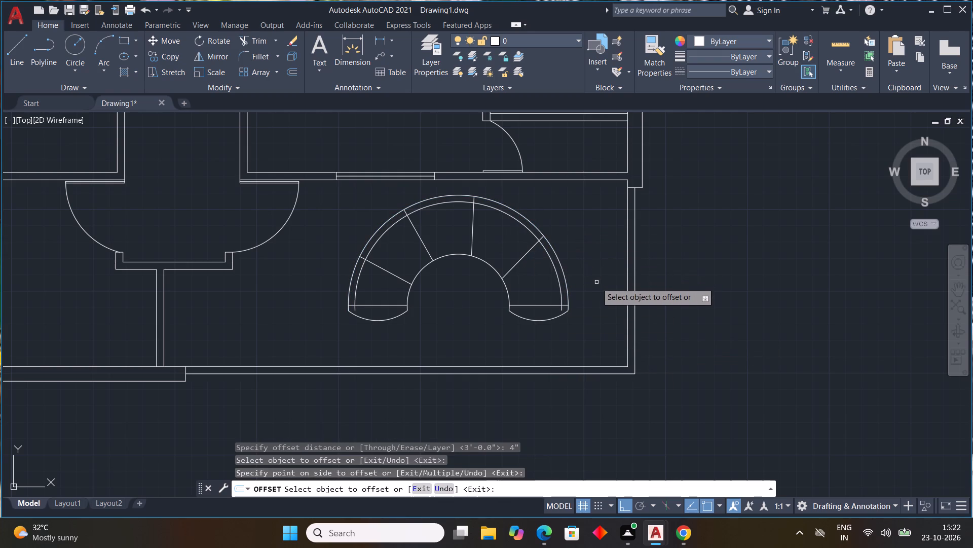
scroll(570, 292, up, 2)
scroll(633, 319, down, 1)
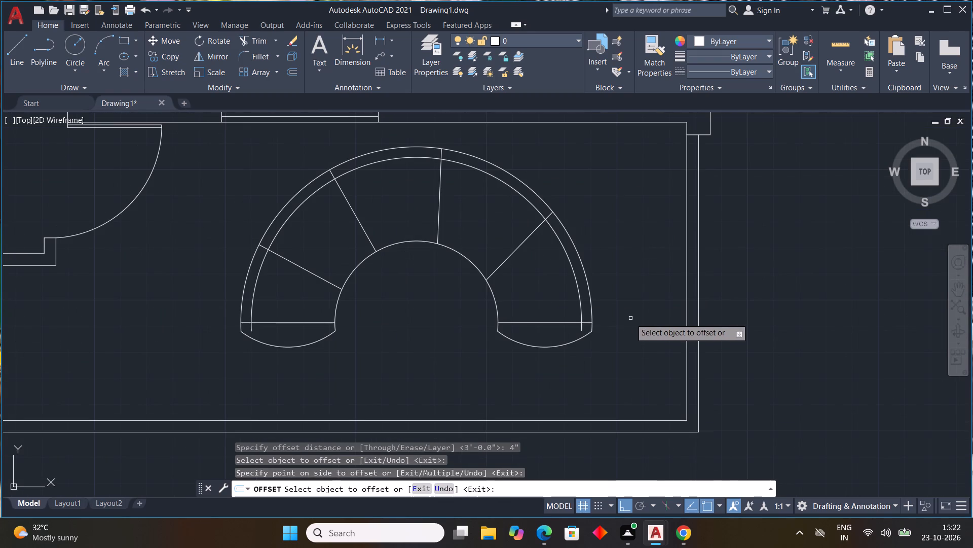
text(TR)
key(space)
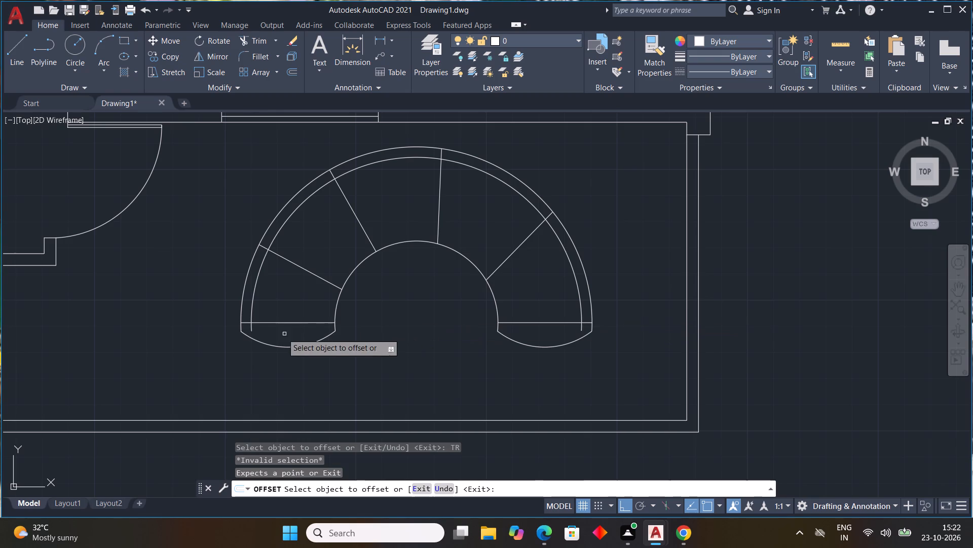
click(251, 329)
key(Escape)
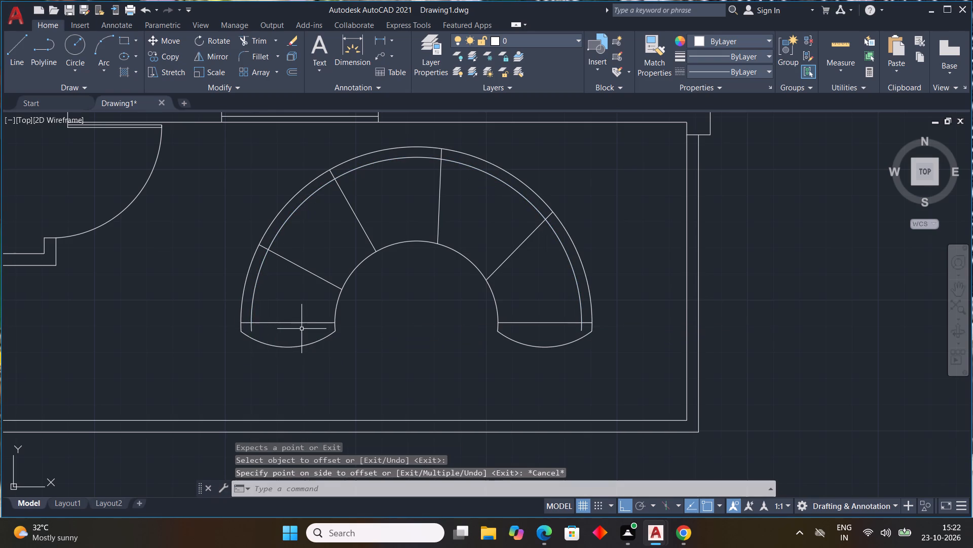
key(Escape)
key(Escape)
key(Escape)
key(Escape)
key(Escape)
Trim both ends of the offset arc where they run past the ring's horizontal end lines.
text(TR)
key(space)
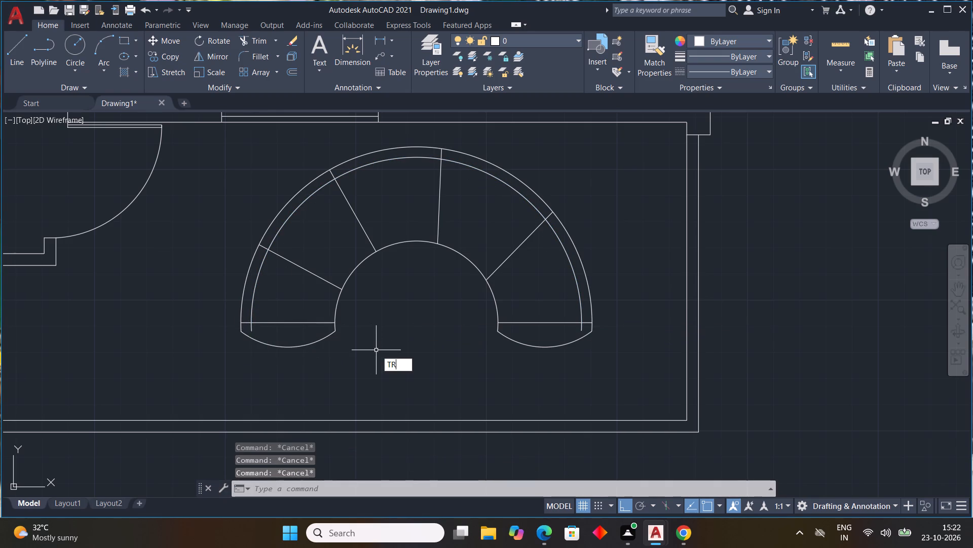
click(252, 330)
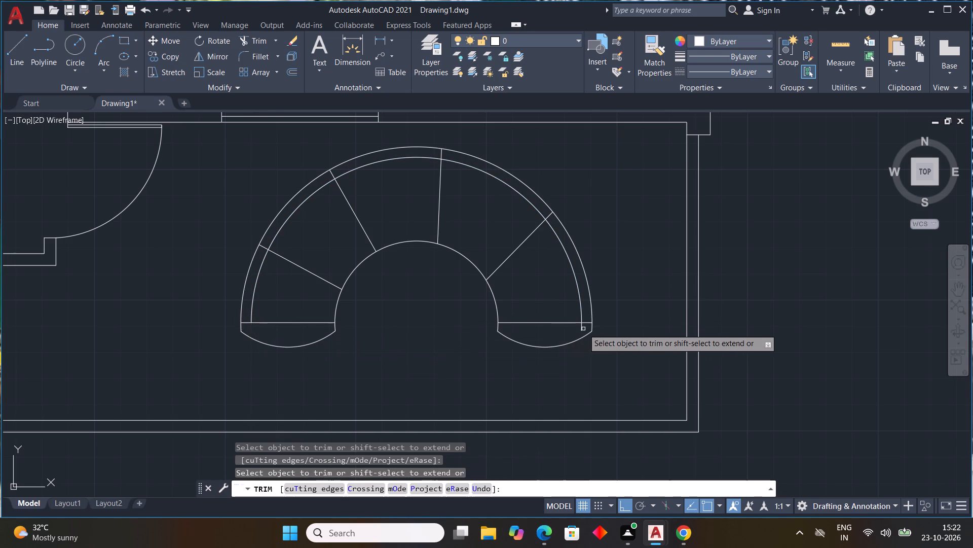
click(583, 329)
key(Escape)
key(Escape)
key(Escape)
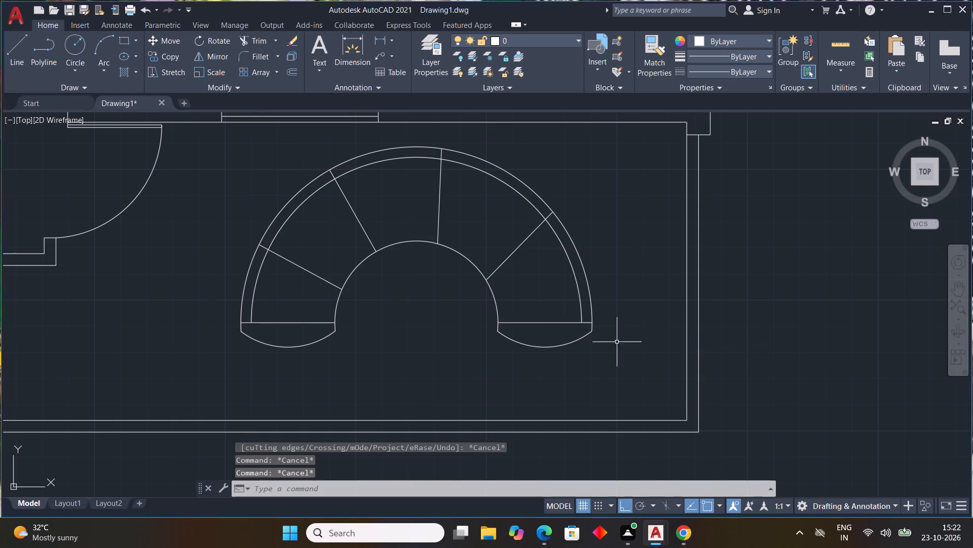
key(Escape)
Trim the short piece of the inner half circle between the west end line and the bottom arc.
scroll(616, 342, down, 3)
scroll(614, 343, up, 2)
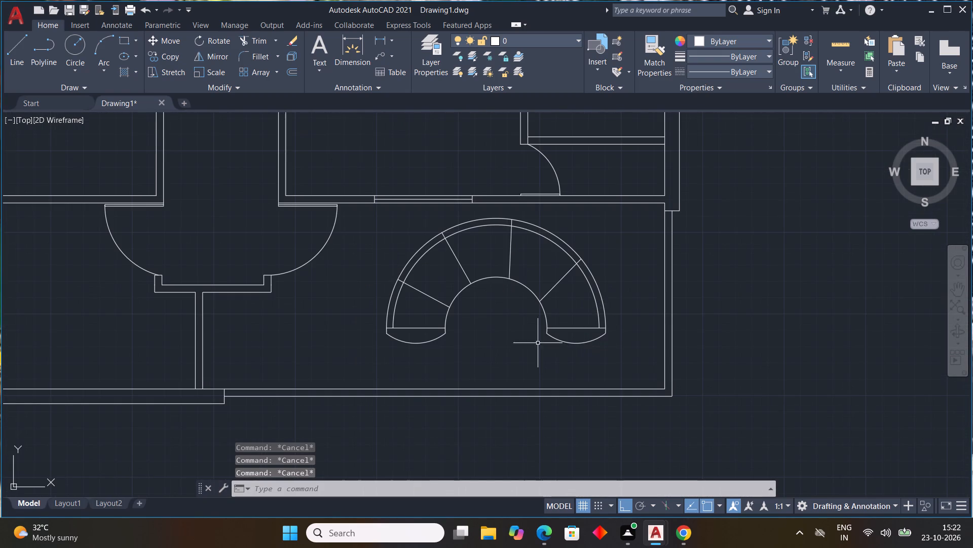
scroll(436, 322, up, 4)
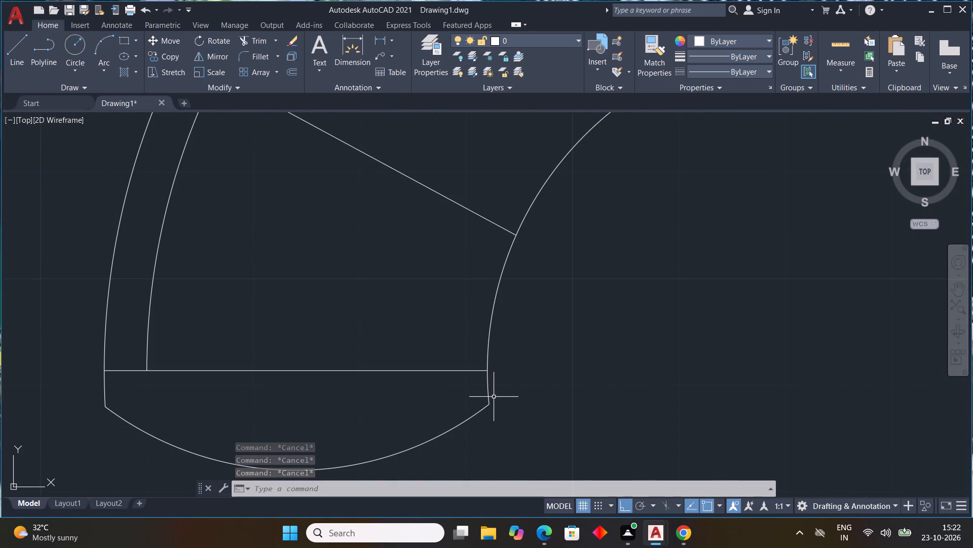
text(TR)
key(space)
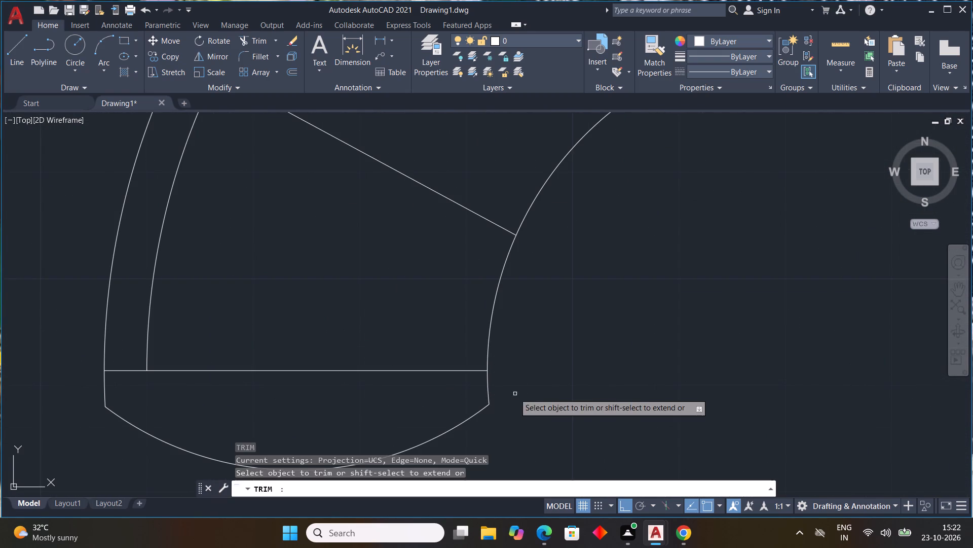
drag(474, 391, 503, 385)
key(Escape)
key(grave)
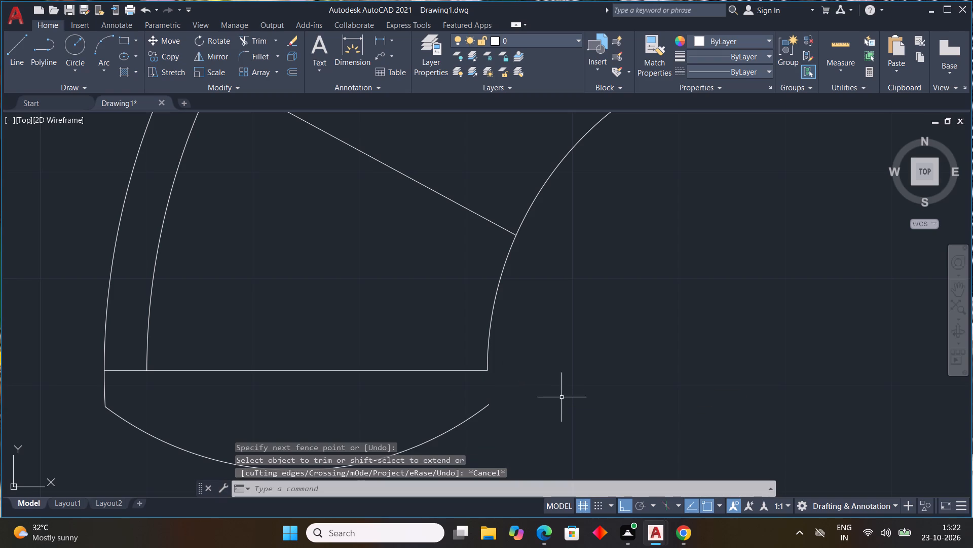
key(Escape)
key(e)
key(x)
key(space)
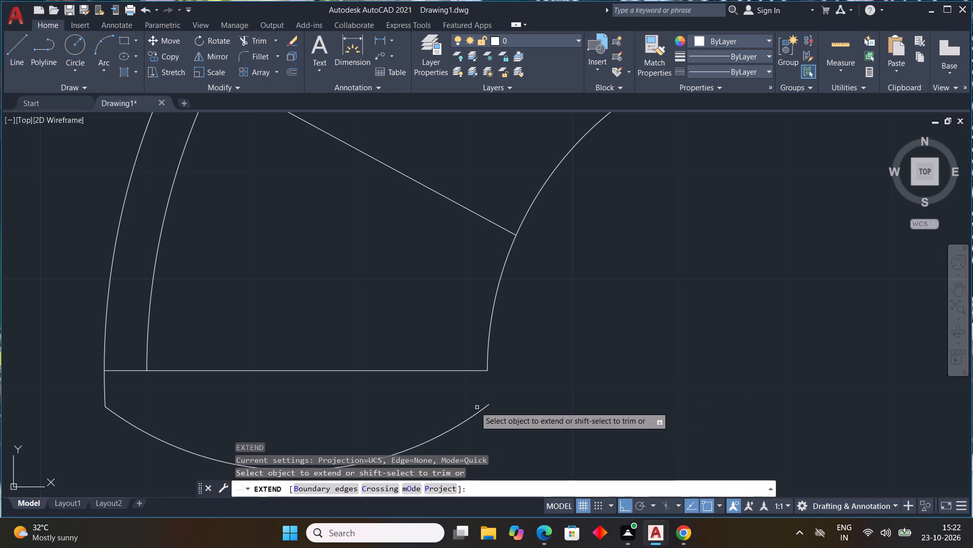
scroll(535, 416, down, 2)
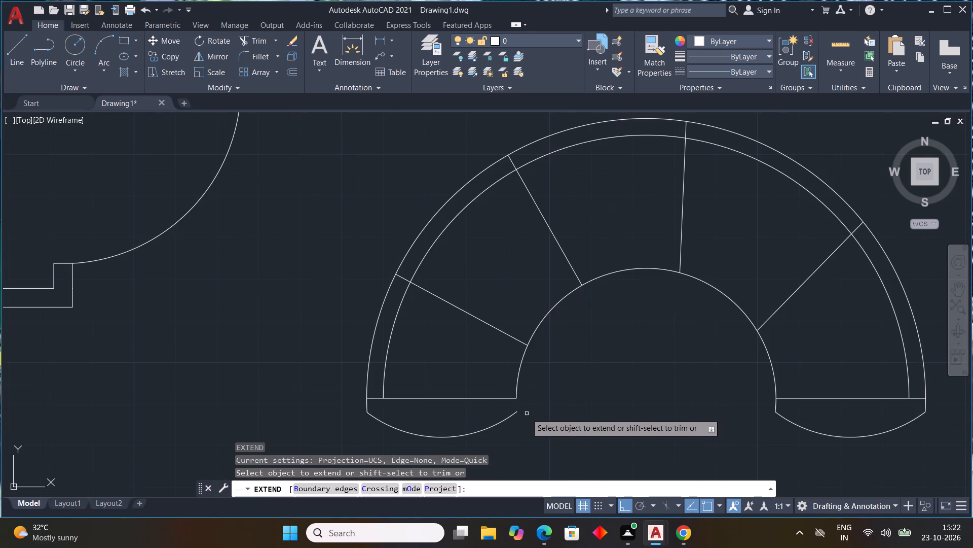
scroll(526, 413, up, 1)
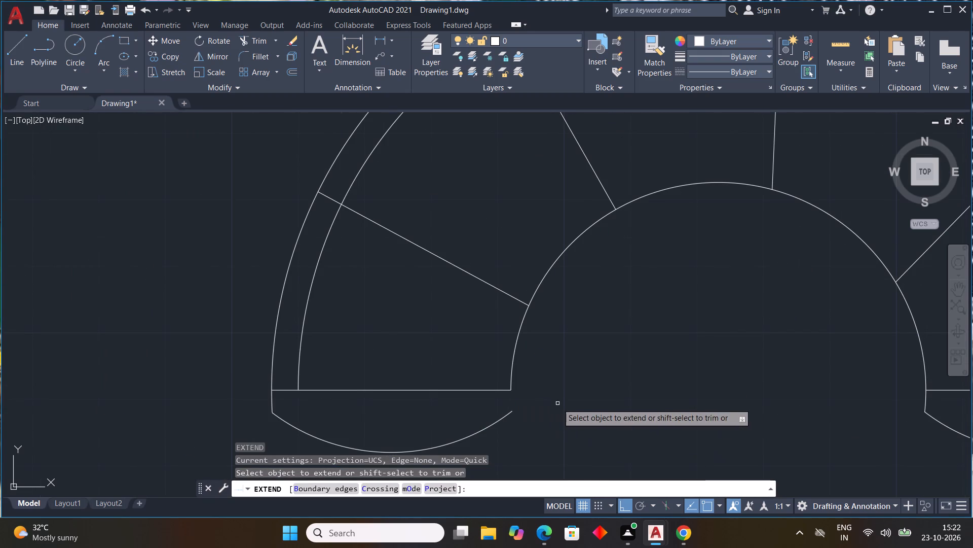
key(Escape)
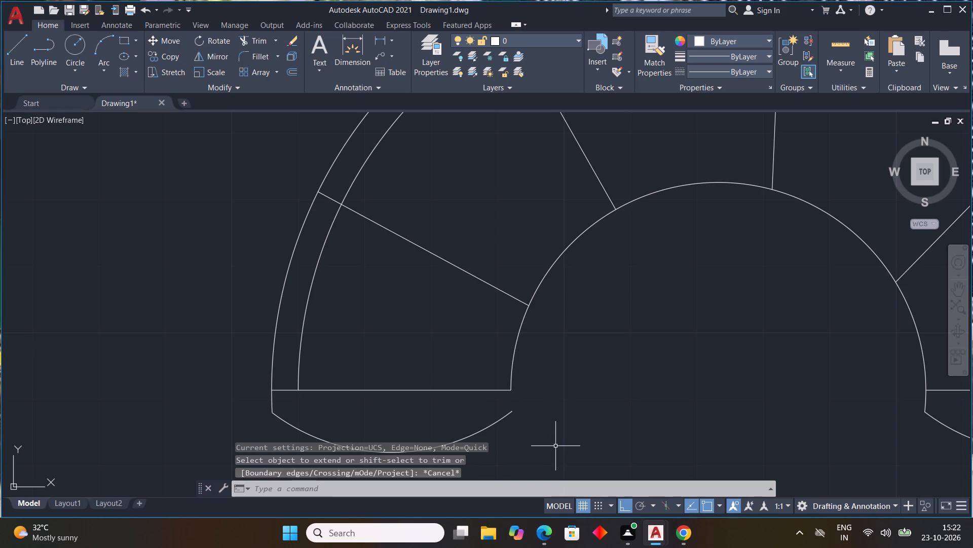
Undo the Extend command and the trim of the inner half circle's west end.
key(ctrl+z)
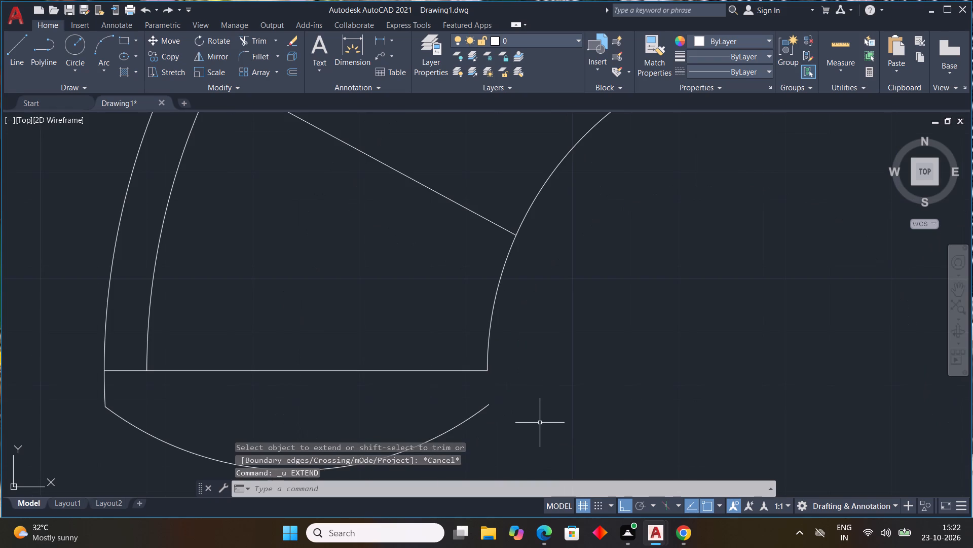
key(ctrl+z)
Select all lines and arcs of the half-ring in the southeast room and examine their shared properties, including the thickness.
scroll(539, 420, down, 5)
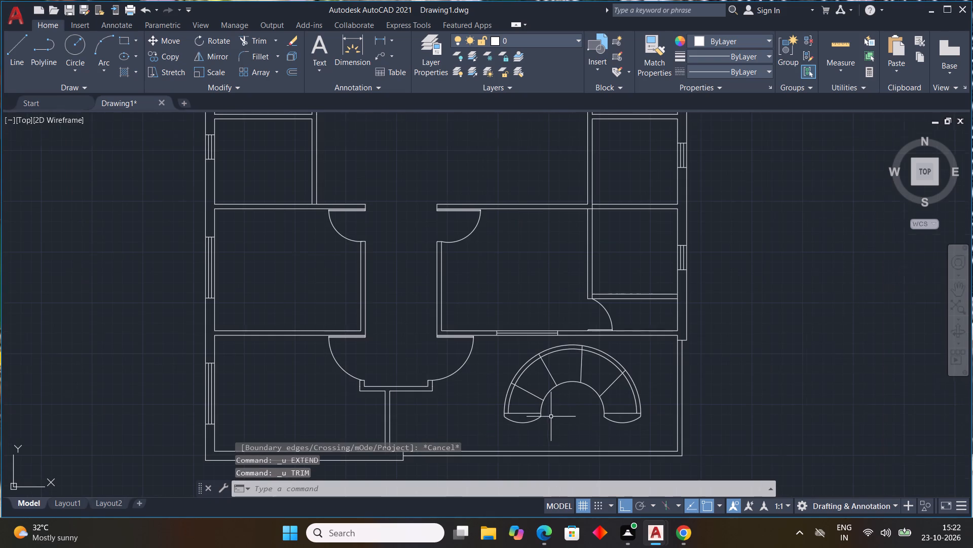
key(Escape)
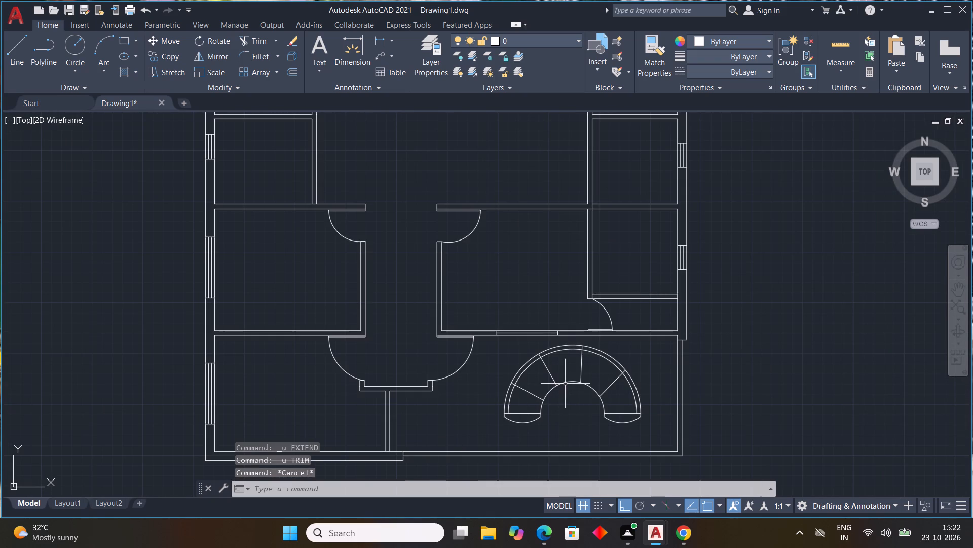
click(565, 384)
middle_drag(609, 434, 515, 348)
scroll(499, 357, down, 2)
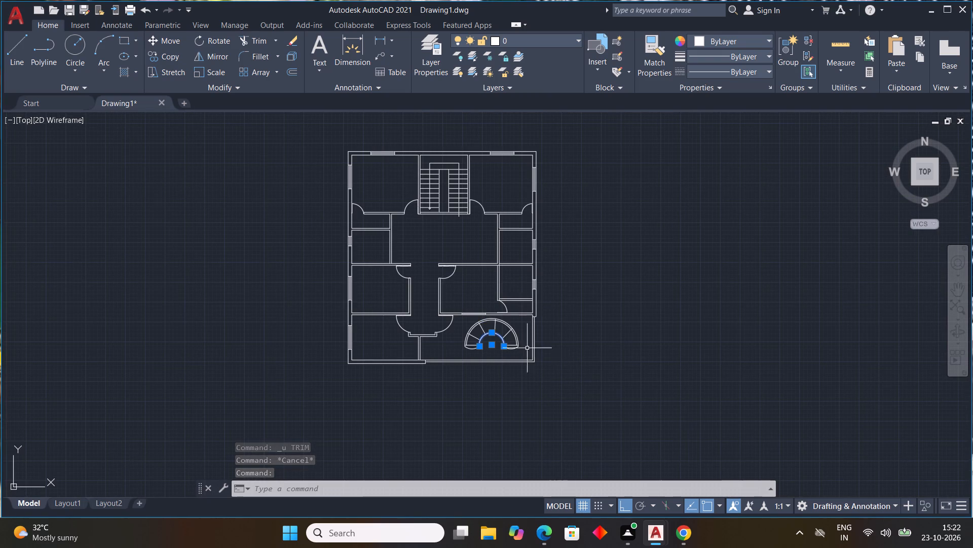
scroll(521, 345, up, 2)
click(513, 288)
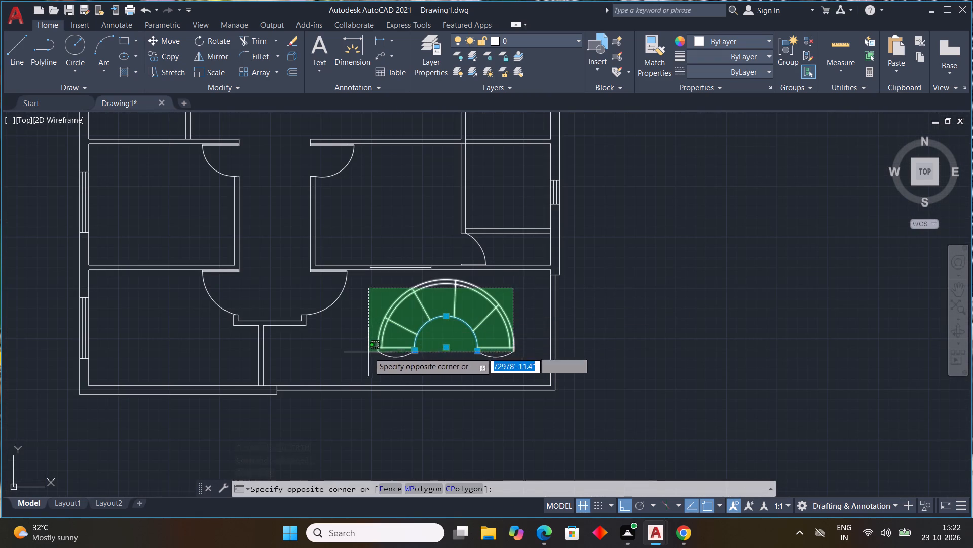
click(367, 354)
right_click(396, 351)
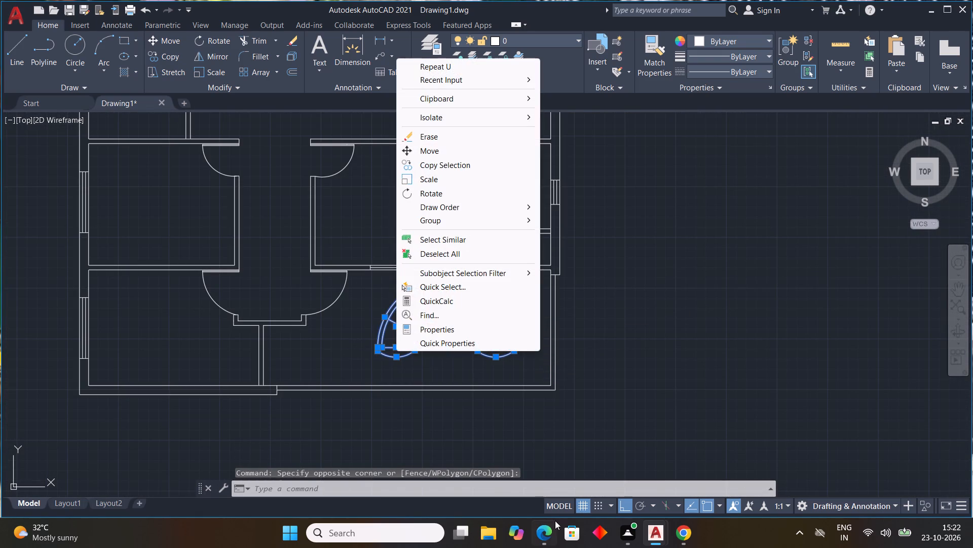
click(430, 327)
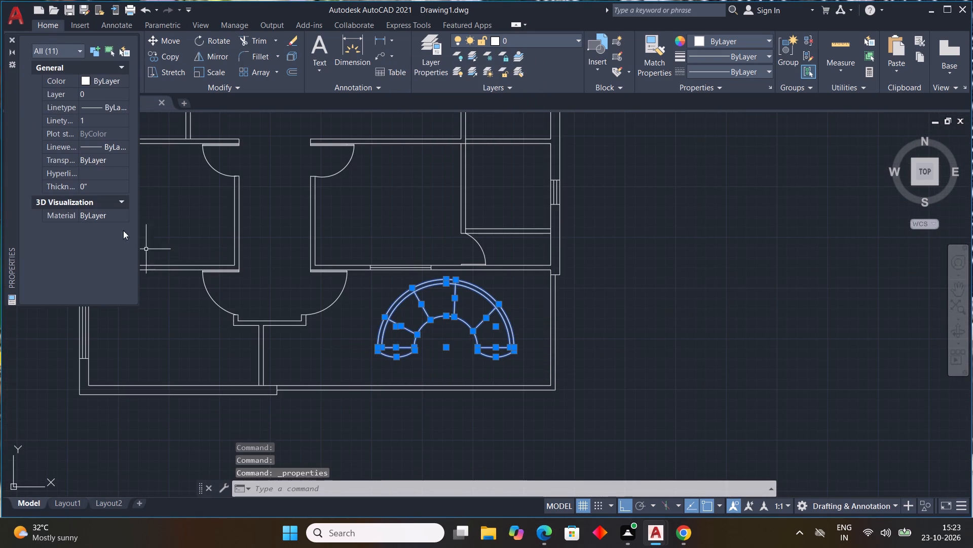
scroll(100, 209, down, 3)
scroll(100, 166, up, 3)
scroll(92, 124, down, 2)
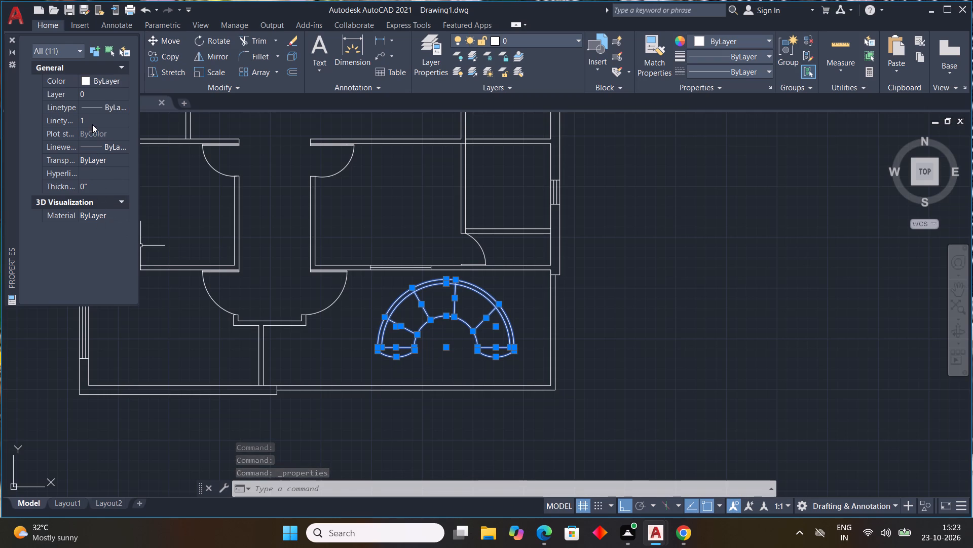
scroll(92, 124, down, 1)
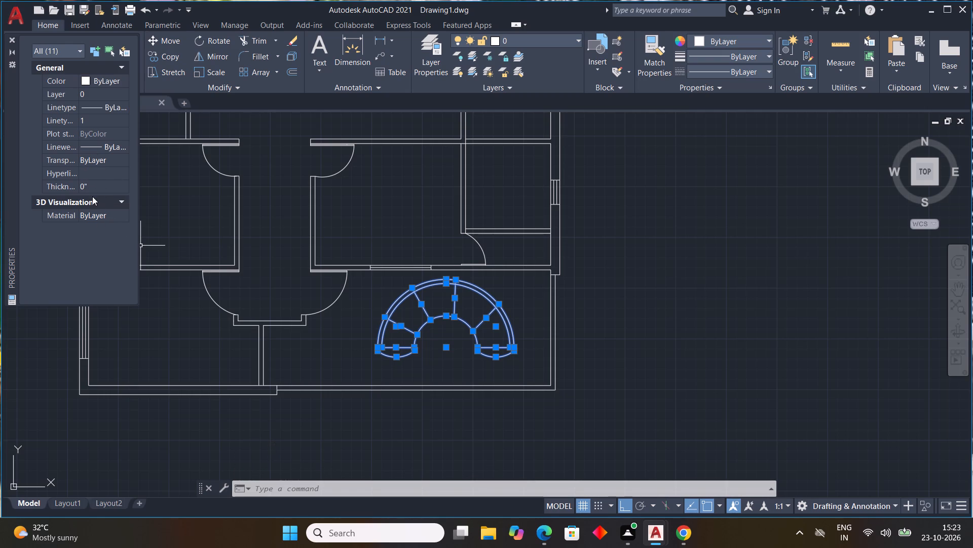
click(120, 200)
click(122, 201)
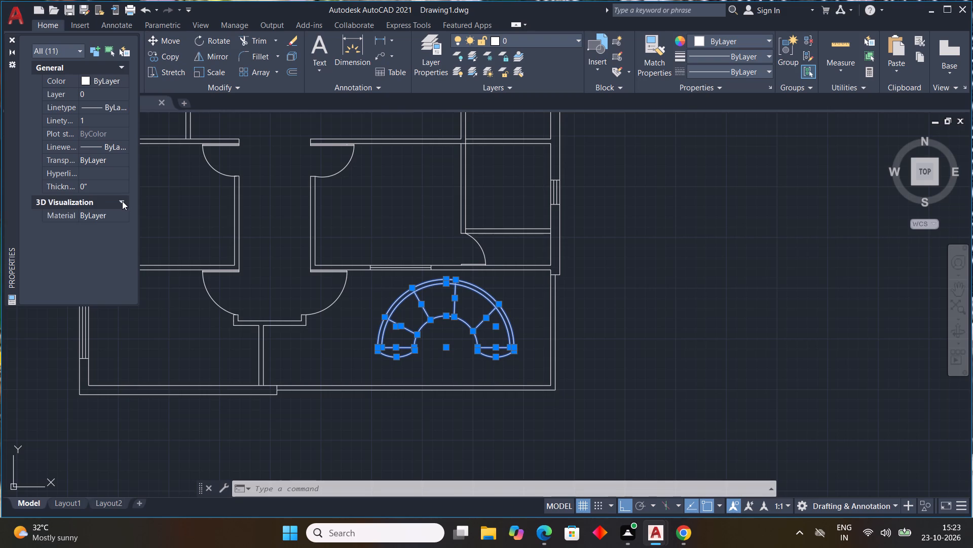
click(118, 192)
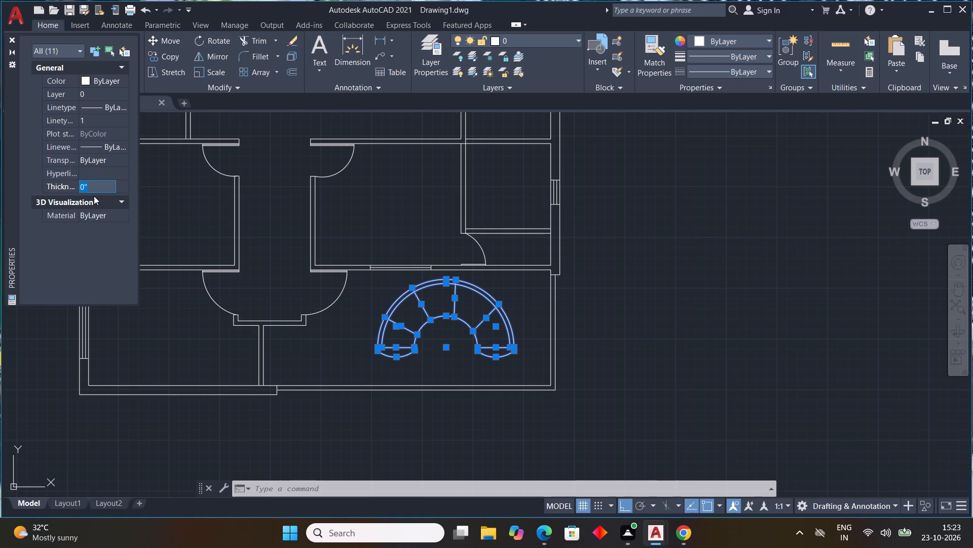
drag(99, 186, 0, 183)
key(Escape)
key(Escape)
key(Escape)
key(Escape)
key(Escape)
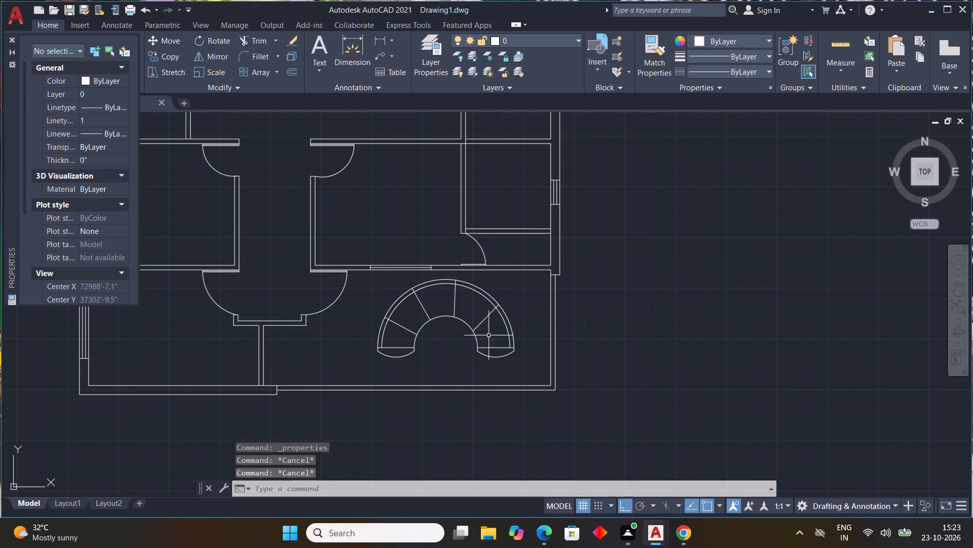
Select the whole half-ring again and check its general properties within the full floor plan.
scroll(521, 353, down, 2)
middle_drag(525, 369, 580, 413)
middle_click(580, 413)
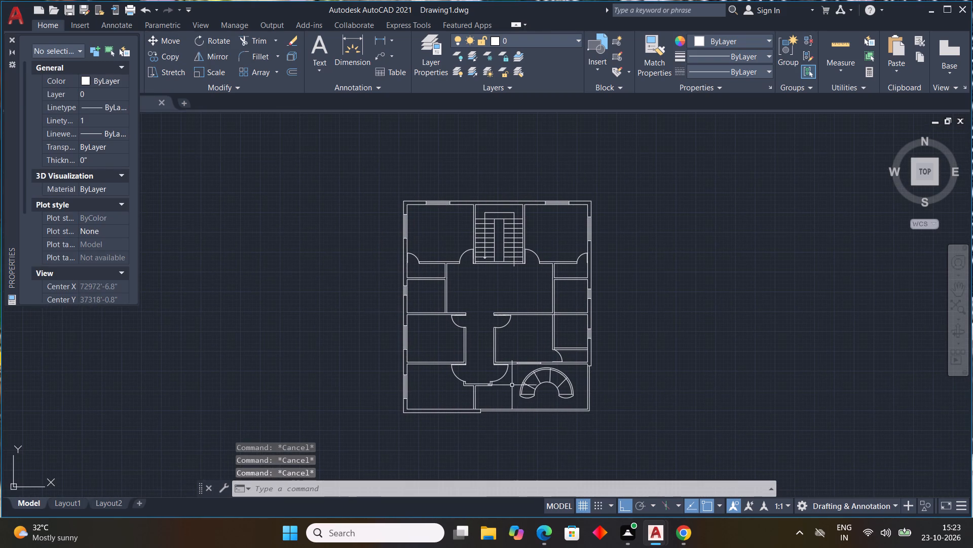
click(526, 396)
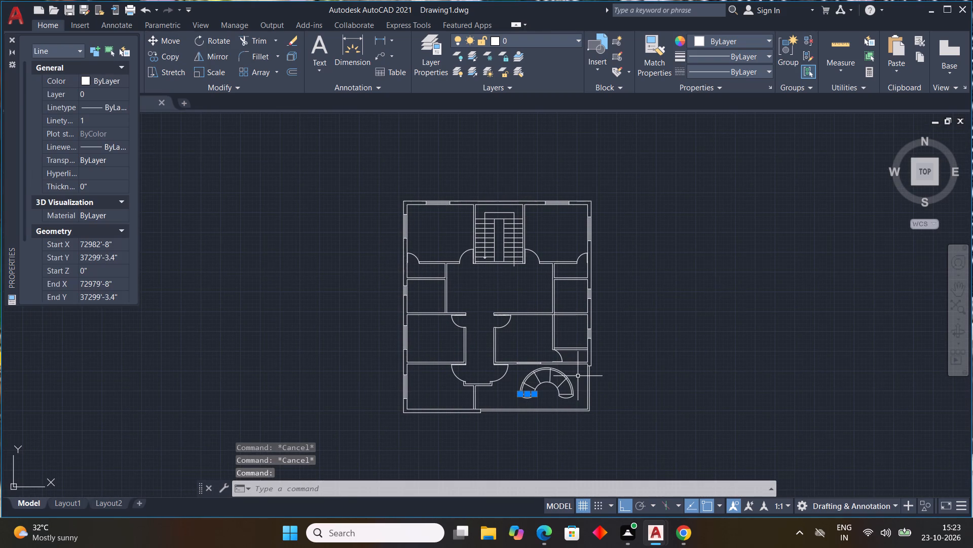
drag(579, 374, 568, 381)
click(515, 404)
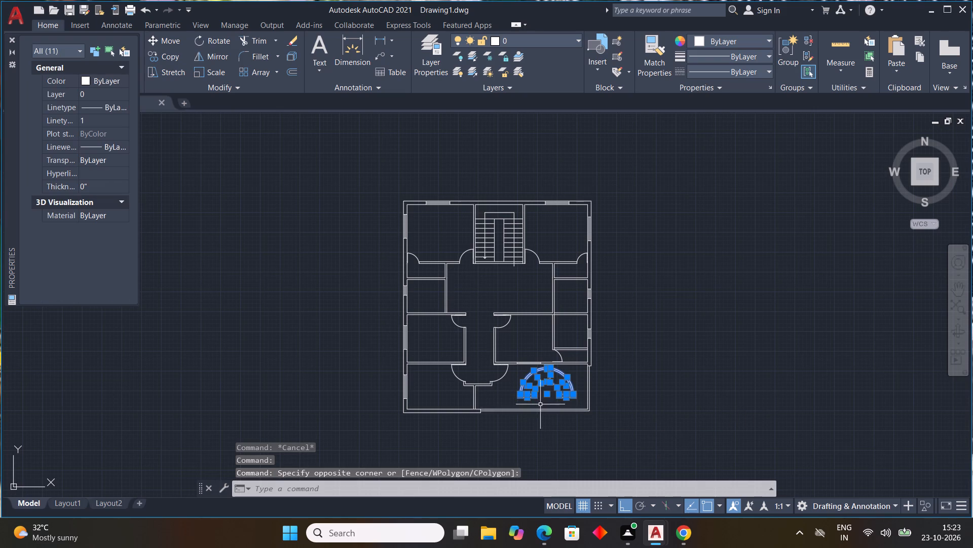
scroll(541, 402, up, 2)
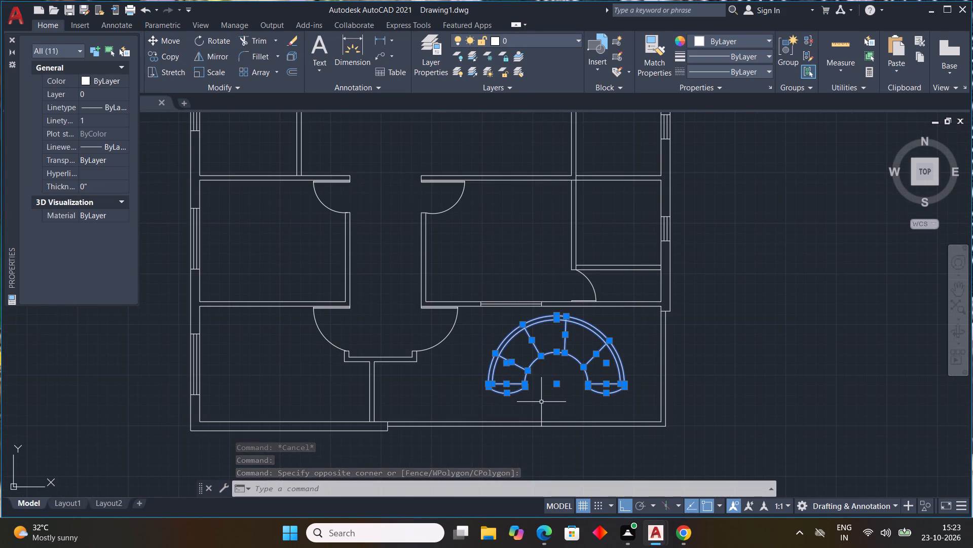
key(Escape)
key(Escape)
key(Escape)
key(Escape)
key(Escape)
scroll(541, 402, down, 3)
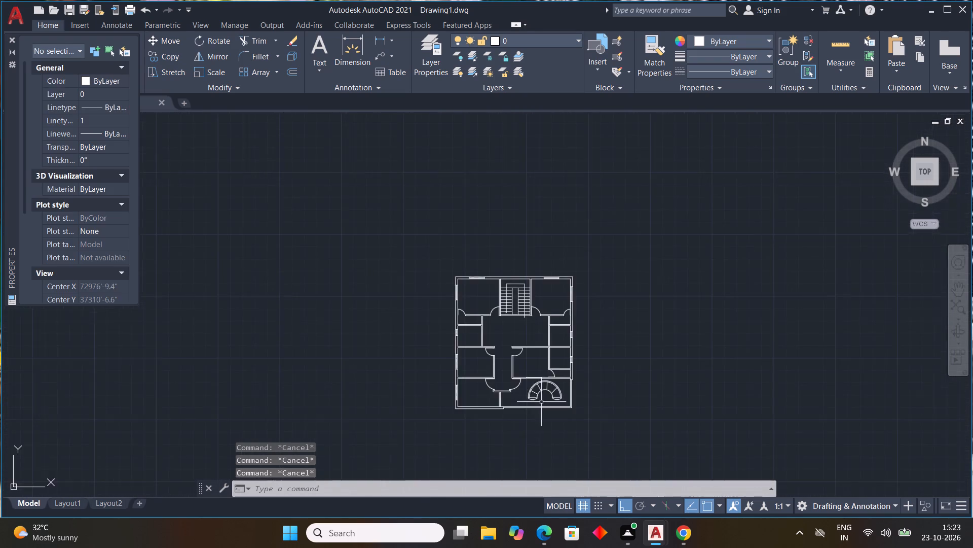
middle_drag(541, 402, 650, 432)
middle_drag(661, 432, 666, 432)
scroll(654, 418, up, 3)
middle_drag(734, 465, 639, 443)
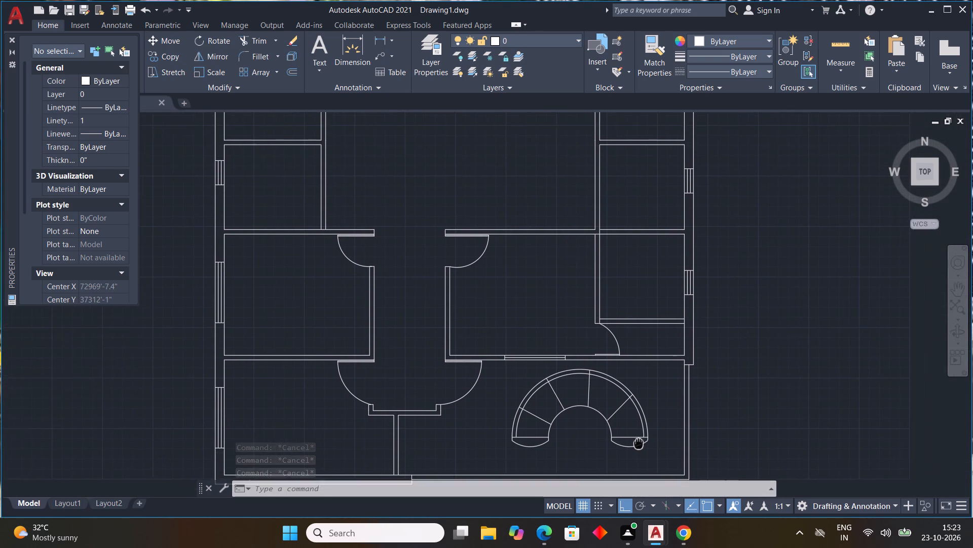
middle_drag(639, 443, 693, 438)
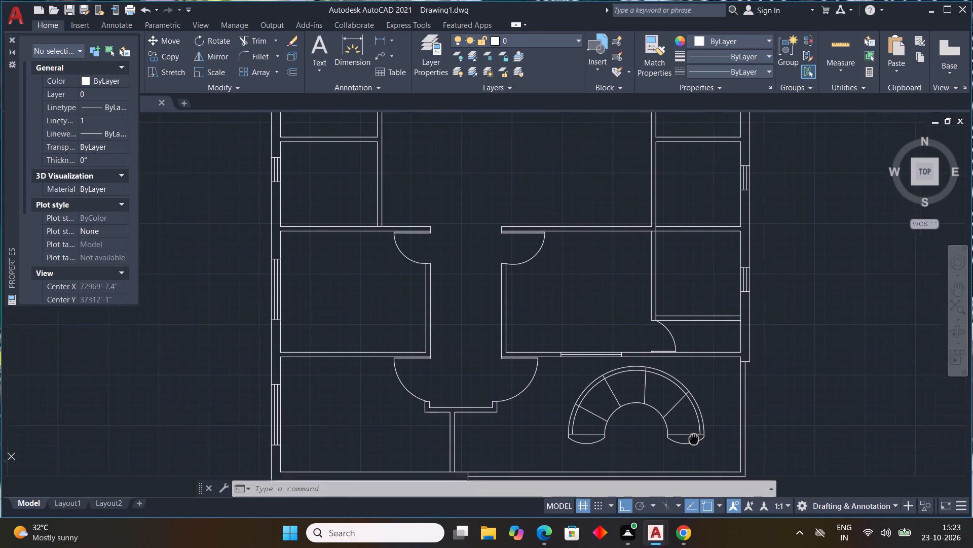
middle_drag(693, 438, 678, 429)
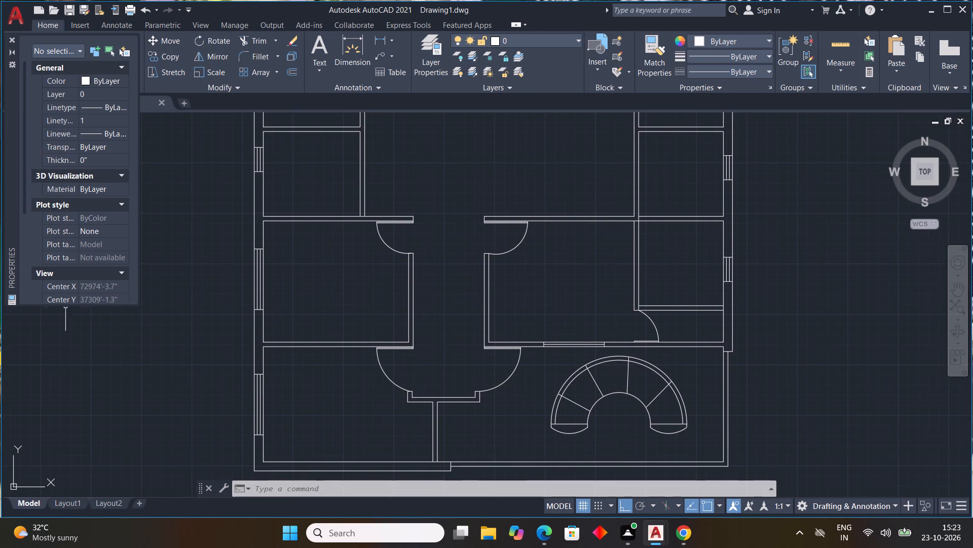
Dimension the northwest room's inner width along its north wall, starting from the inner northwest corner.
scroll(504, 349, down, 1)
middle_drag(504, 349, 502, 403)
scroll(503, 386, down, 1)
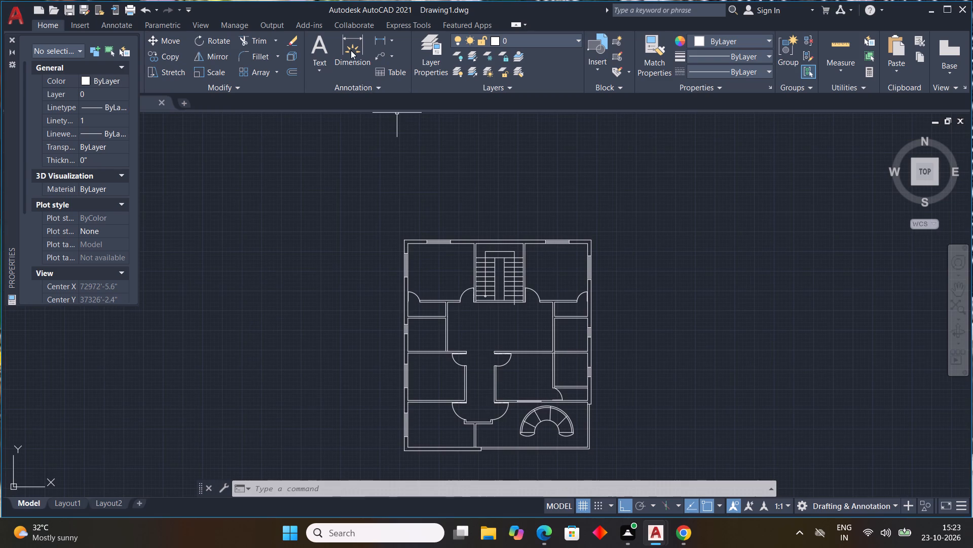
click(350, 49)
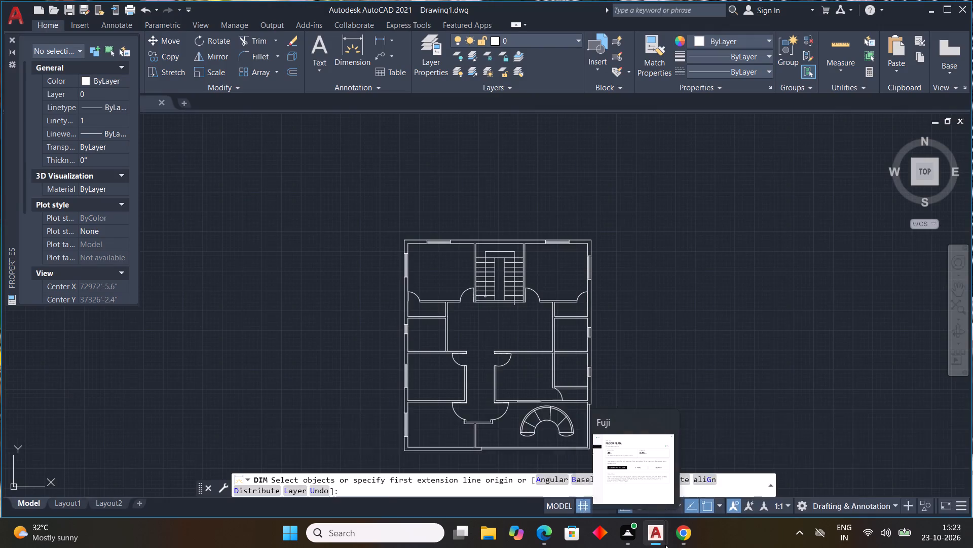
click(860, 466)
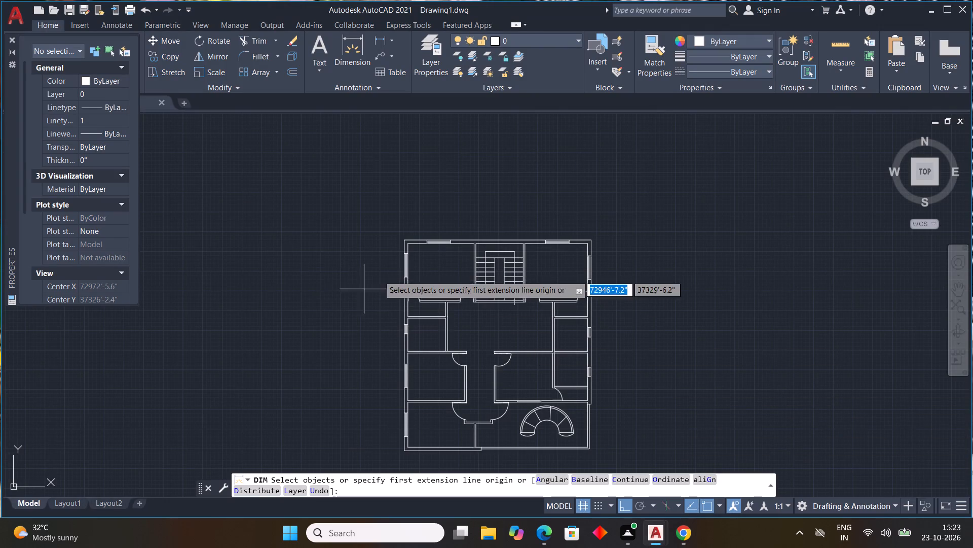
scroll(396, 253, up, 3)
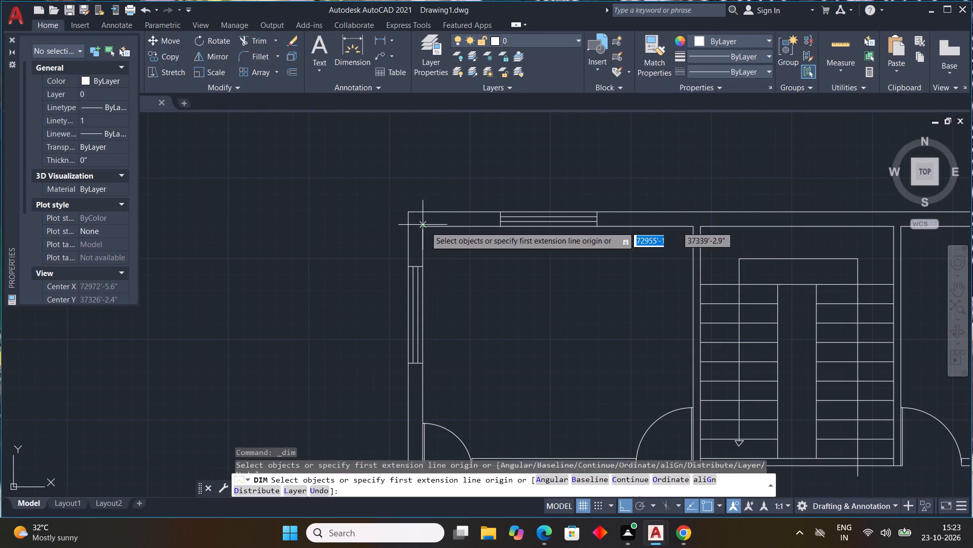
click(425, 227)
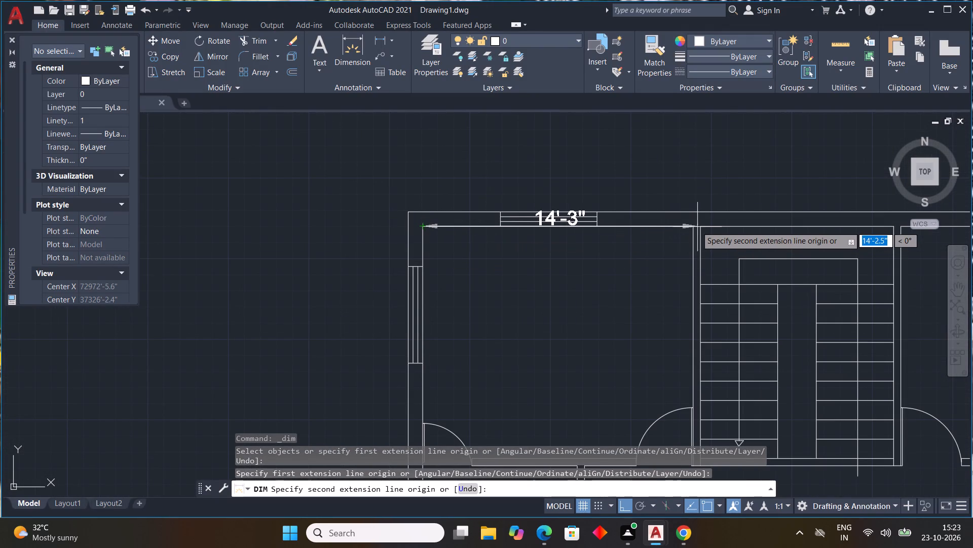
Dimension the inner width and height of the plan's upper-left room, placing both dimension lines inside the room.
click(694, 226)
click(687, 254)
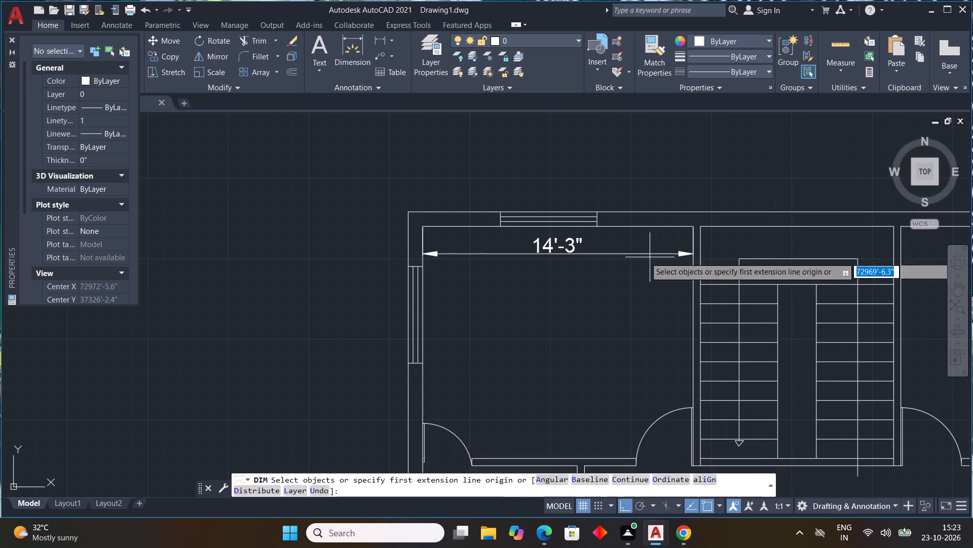
click(424, 224)
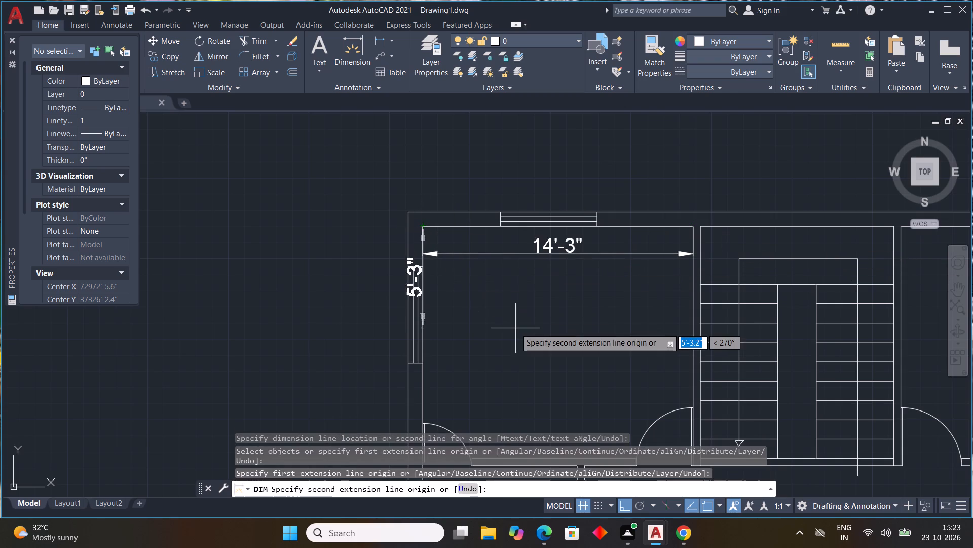
scroll(515, 328, down, 3)
middle_drag(515, 328, 447, 277)
scroll(426, 305, up, 4)
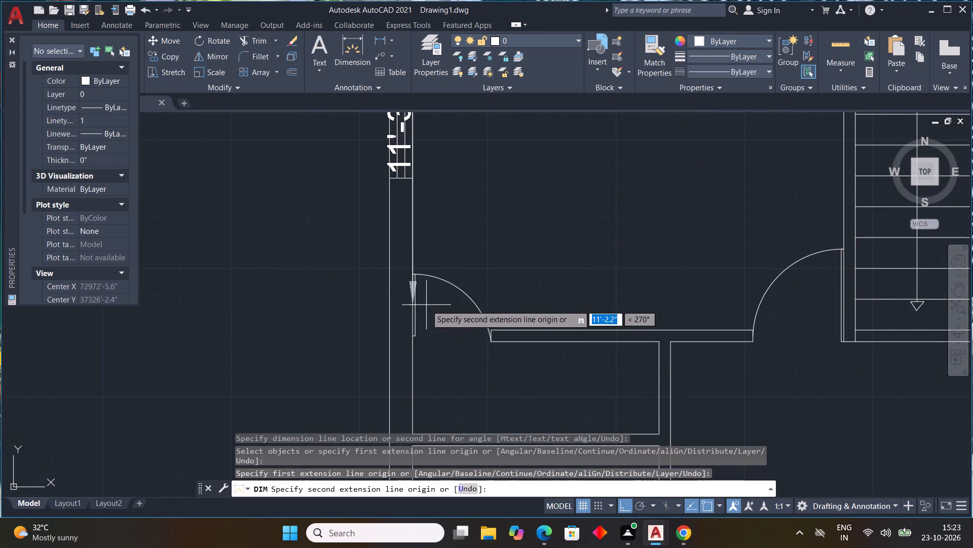
click(414, 345)
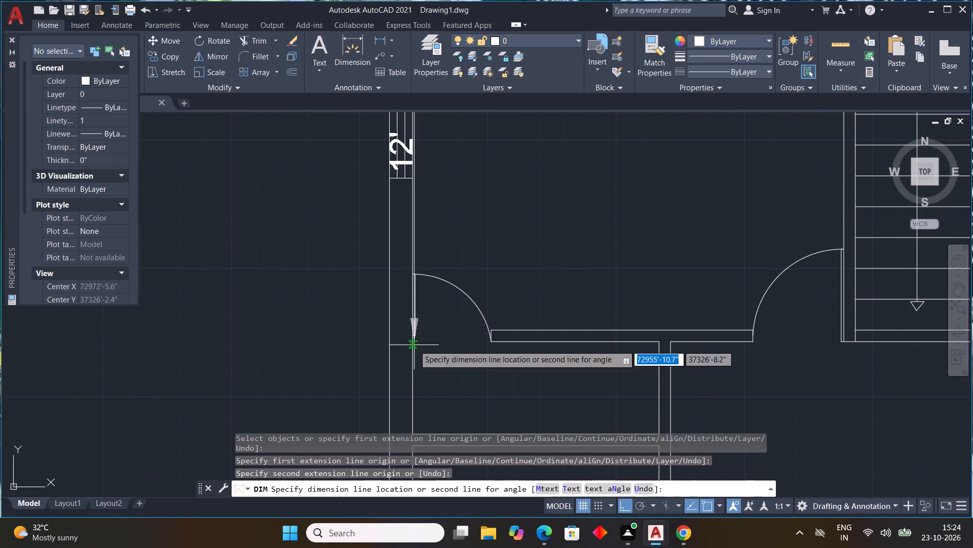
click(454, 348)
Dimension the inner width and full height of the central staircase bay, placing both dimension lines inside it.
scroll(590, 354, down, 2)
middle_drag(590, 354, 298, 346)
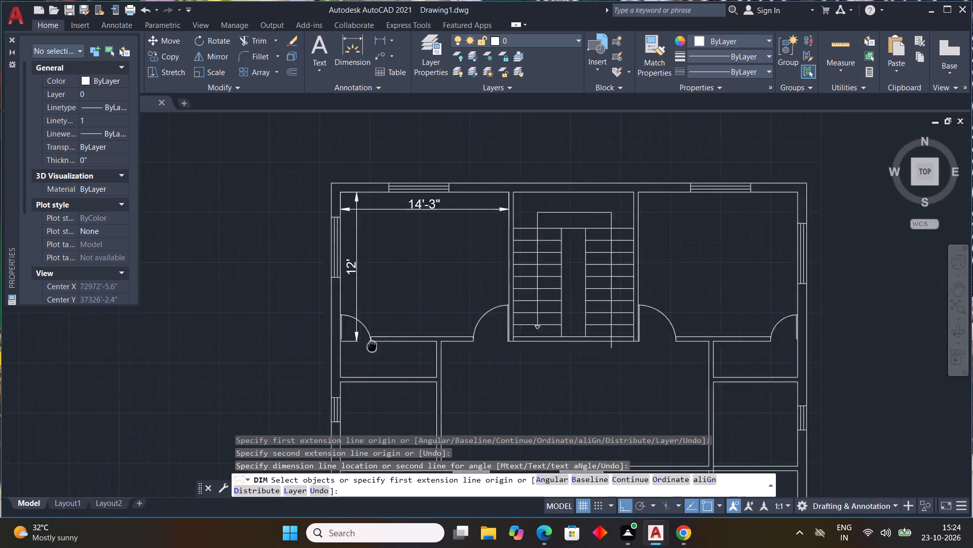
middle_drag(298, 346, 280, 347)
click(387, 193)
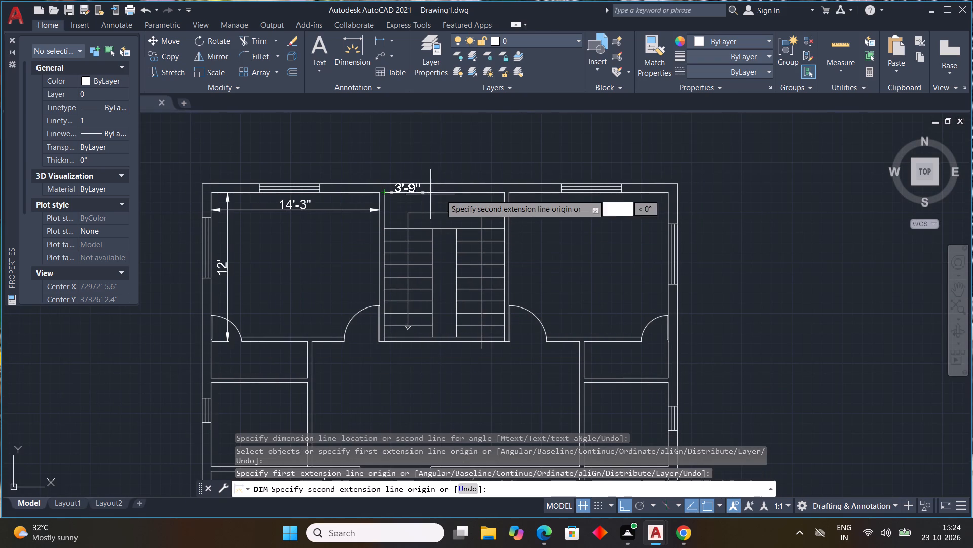
click(505, 194)
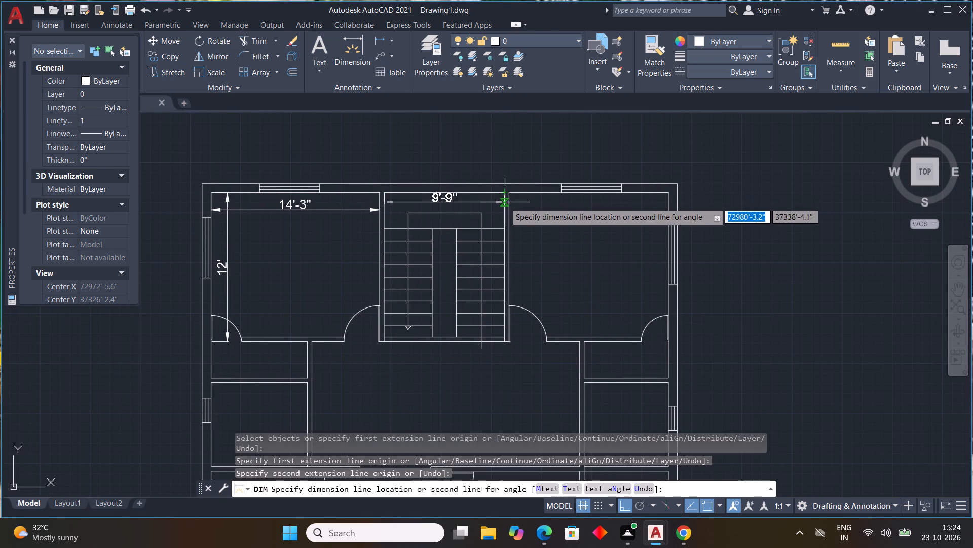
click(505, 202)
scroll(386, 196, up, 3)
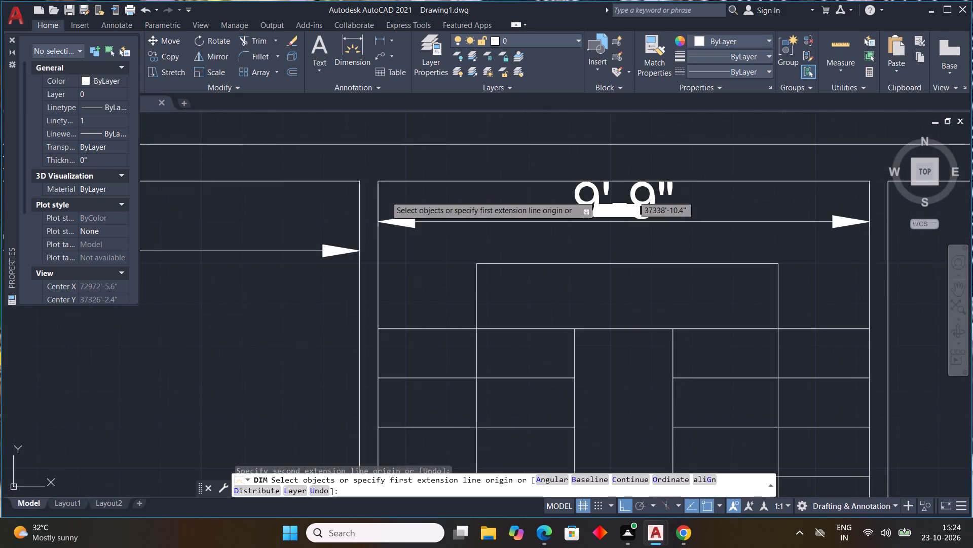
click(379, 183)
scroll(374, 294, down, 3)
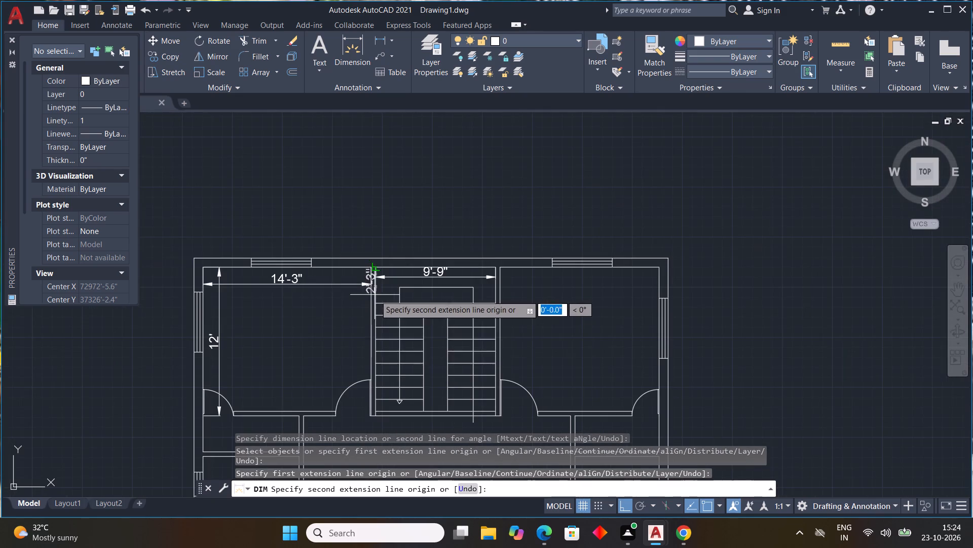
middle_drag(382, 340, 362, 273)
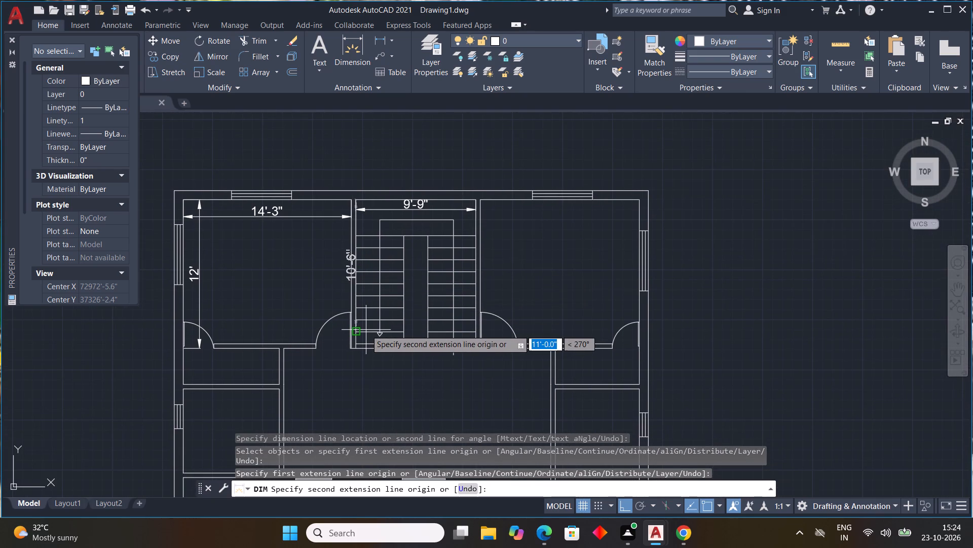
scroll(362, 330, up, 2)
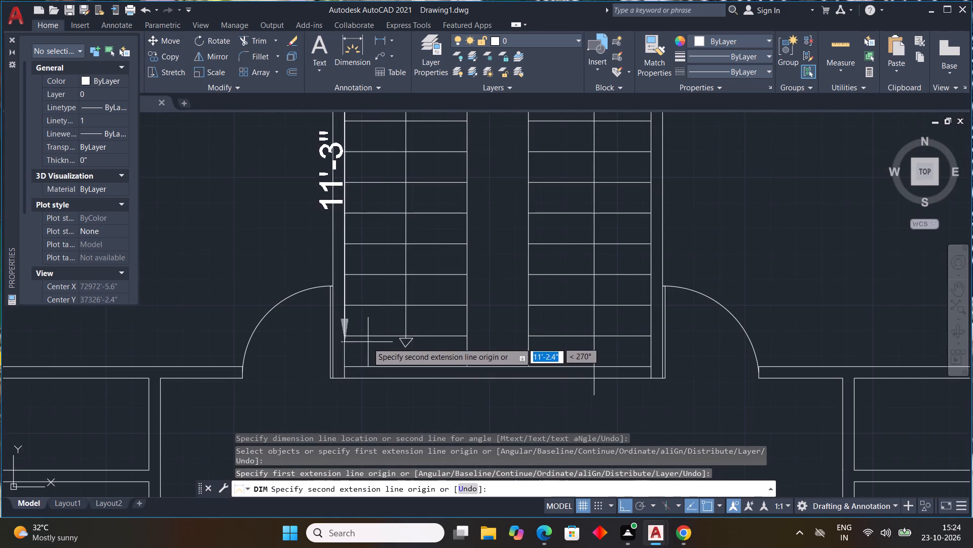
click(347, 378)
click(365, 372)
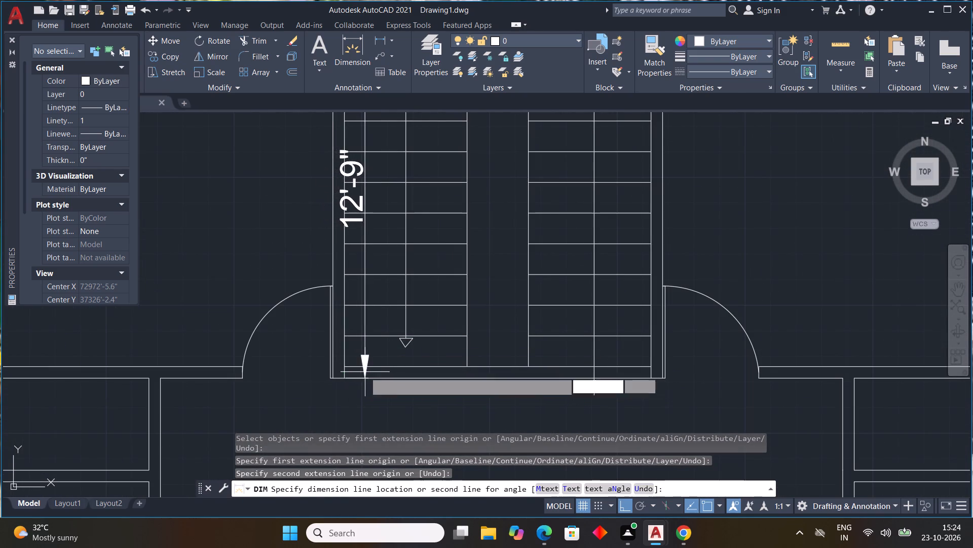
Dimension the inner width and height of the plan's upper-right room, placing both dimension lines inside the room.
scroll(426, 367, down, 3)
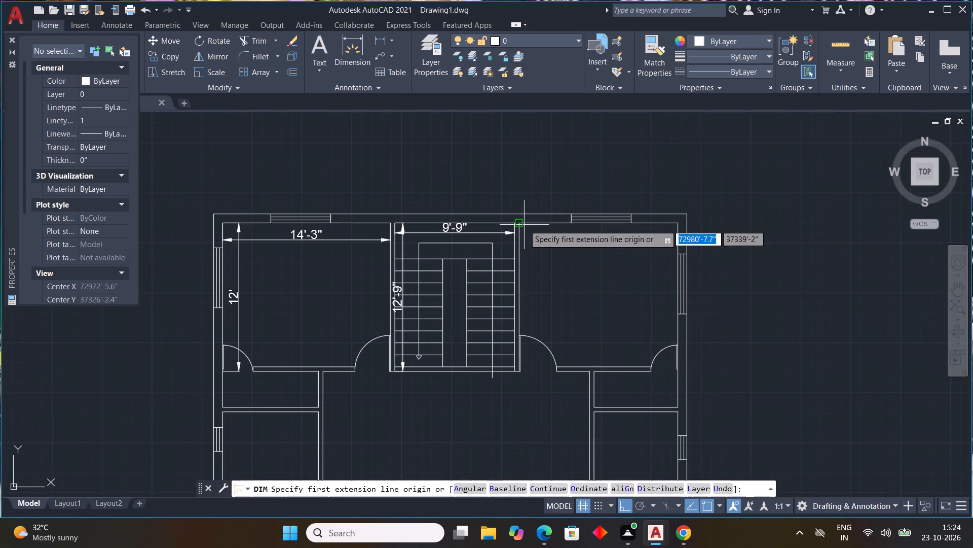
click(521, 225)
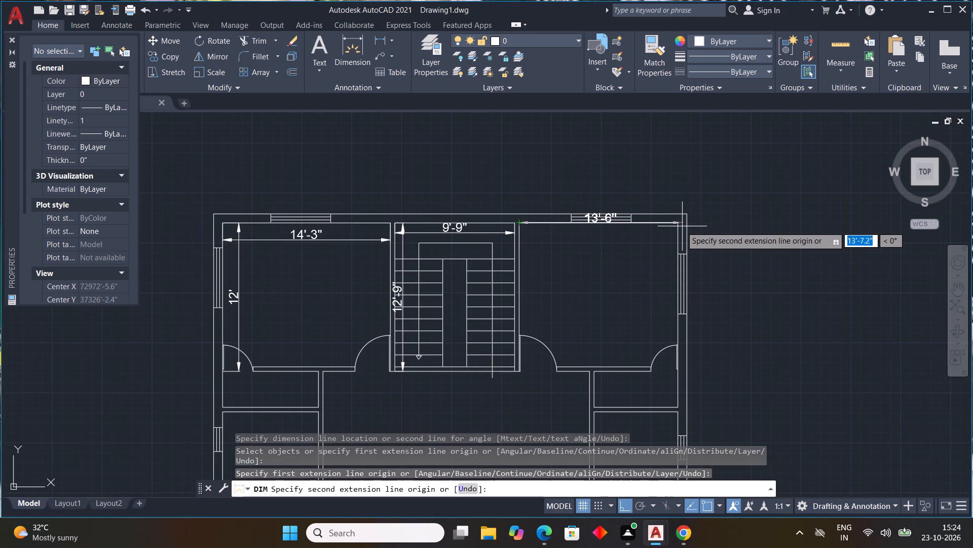
click(676, 223)
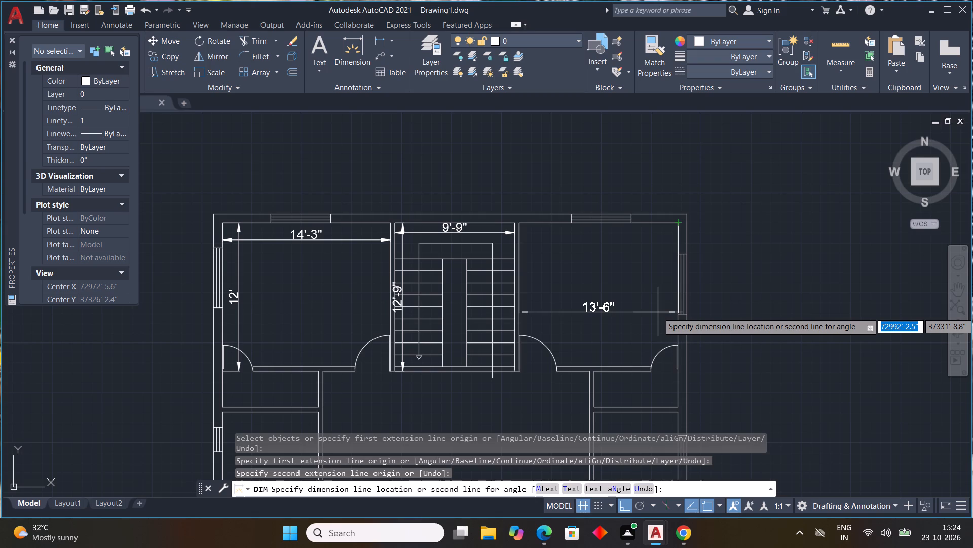
click(646, 234)
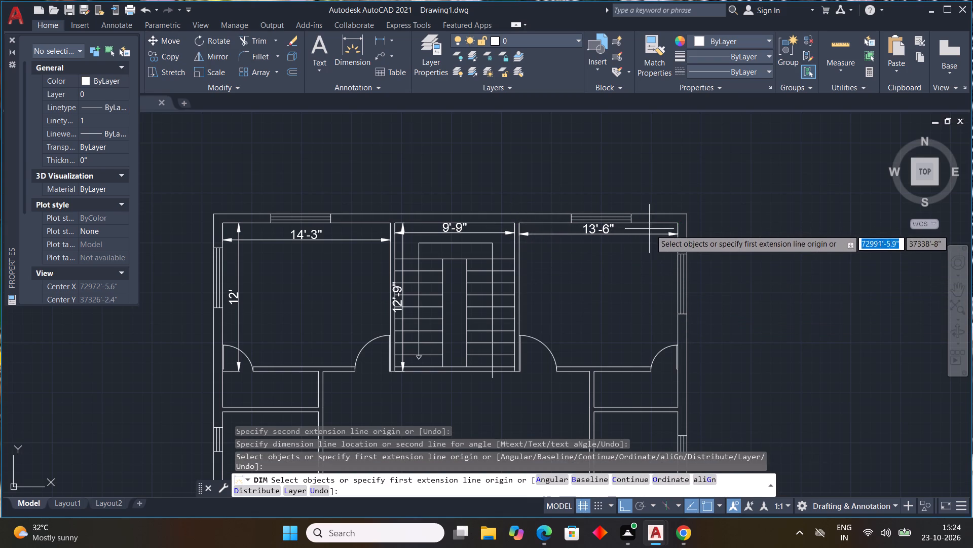
click(676, 222)
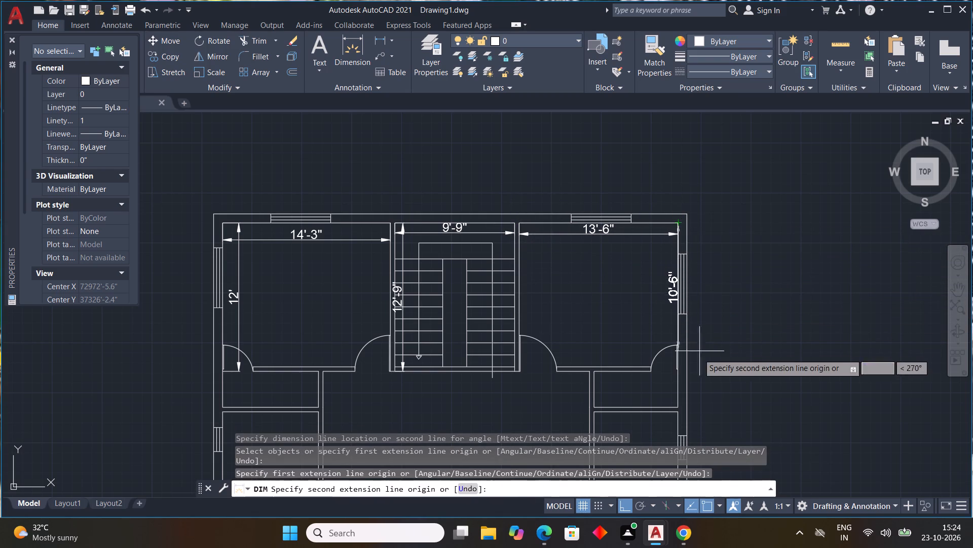
scroll(673, 379, up, 3)
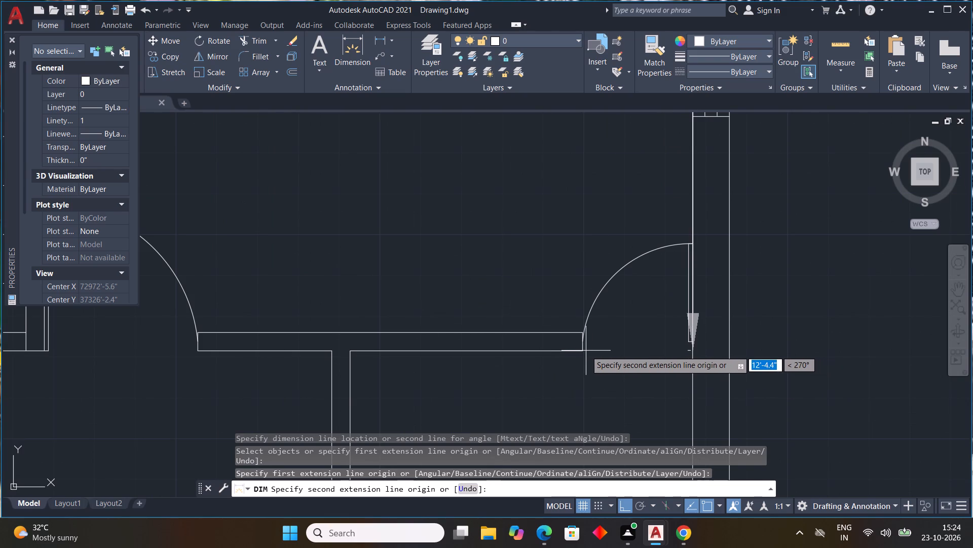
click(694, 352)
click(651, 348)
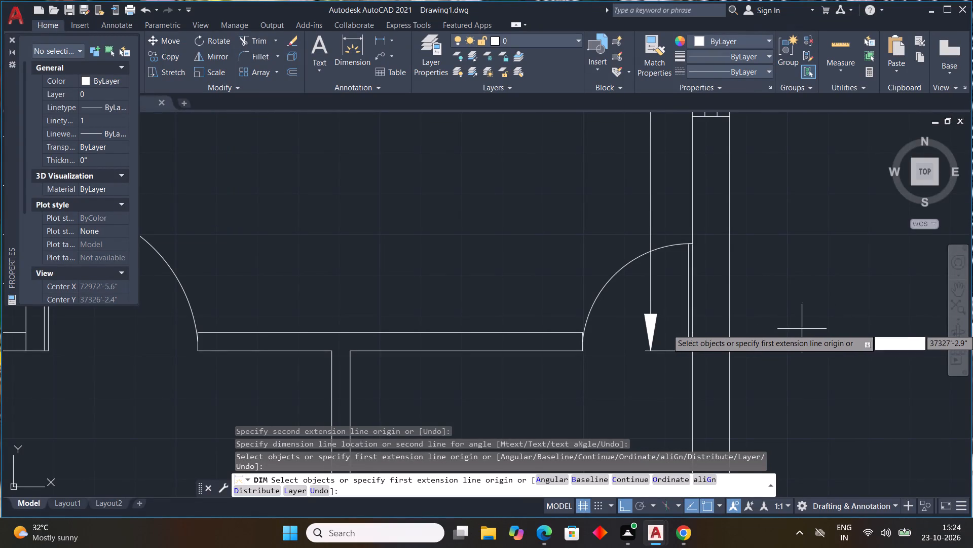
Dimension the height of the narrow space directly below the upper-left room, placing the line inside its right wall.
scroll(765, 328, down, 3)
scroll(972, 416, down, 1)
middle_drag(206, 355, 250, 363)
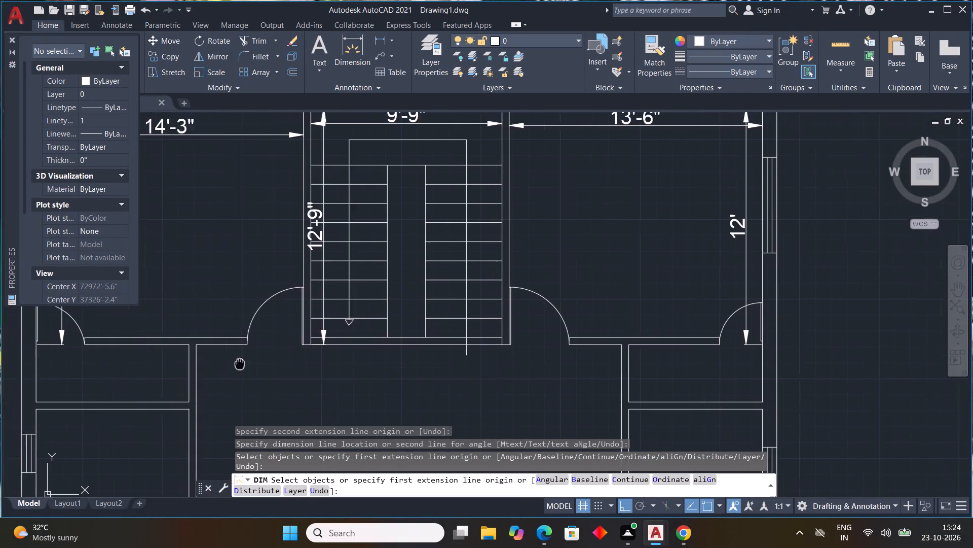
middle_drag(250, 363, 400, 362)
scroll(168, 355, up, 3)
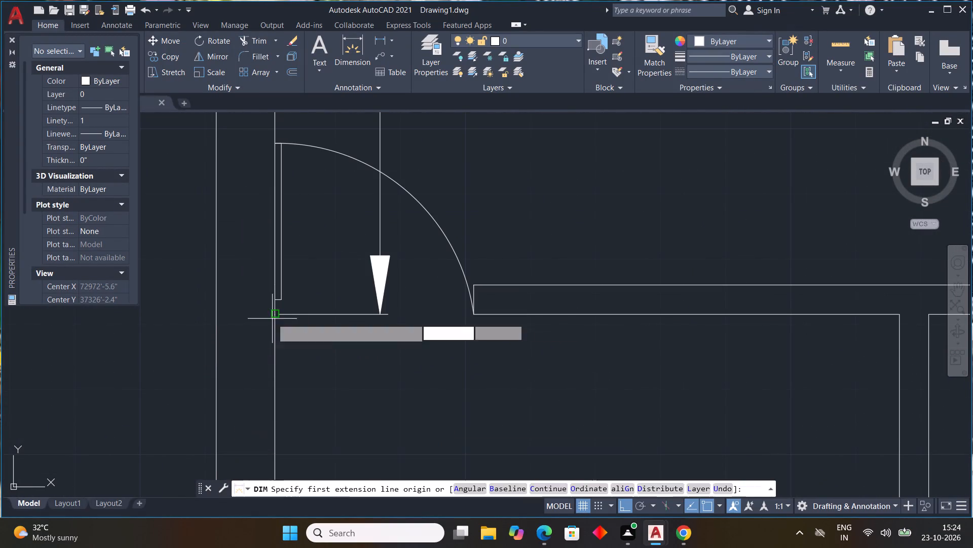
middle_drag(797, 357, 546, 283)
scroll(797, 357, down, 1)
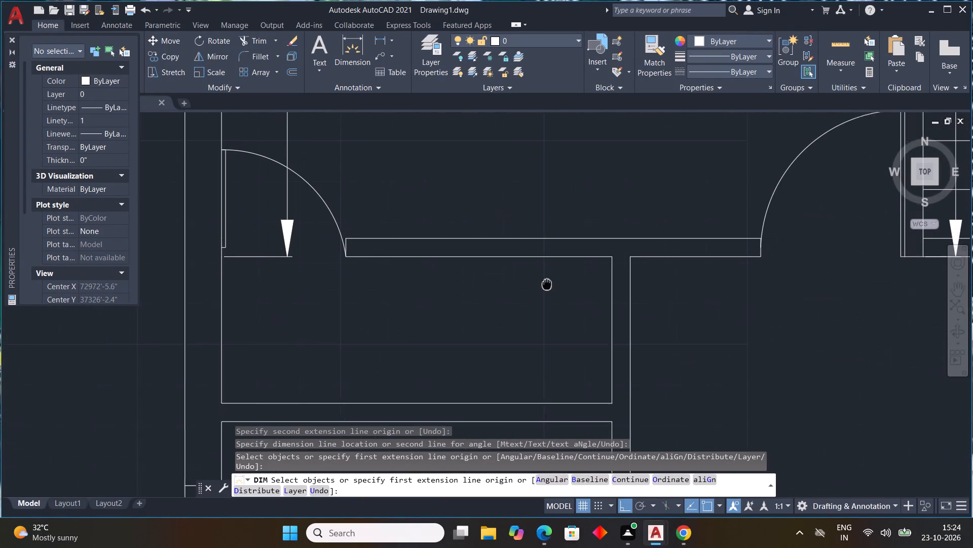
middle_drag(546, 283, 541, 282)
click(603, 255)
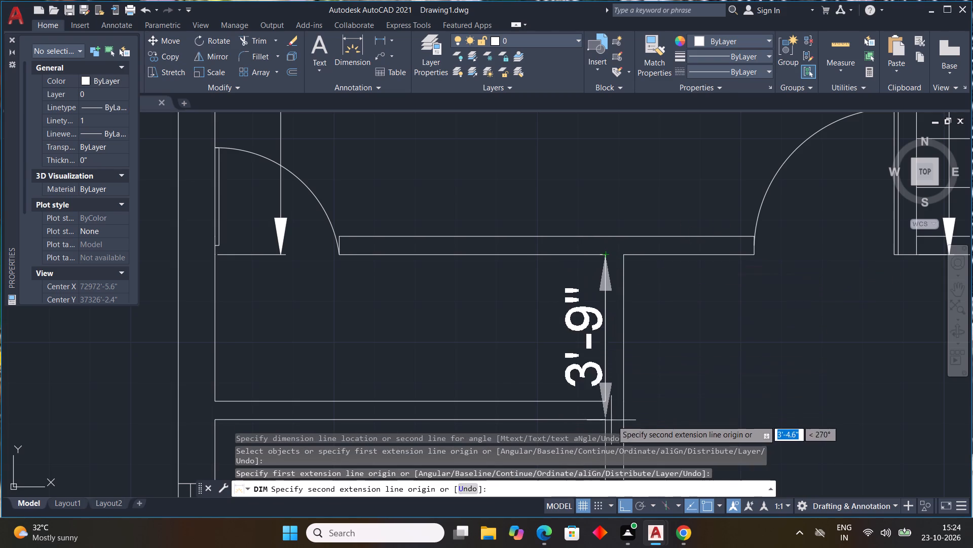
click(604, 401)
click(572, 401)
Dimension the inner height and width of the small room below the left narrow space, with both dimensions inside it.
scroll(620, 386, down, 1)
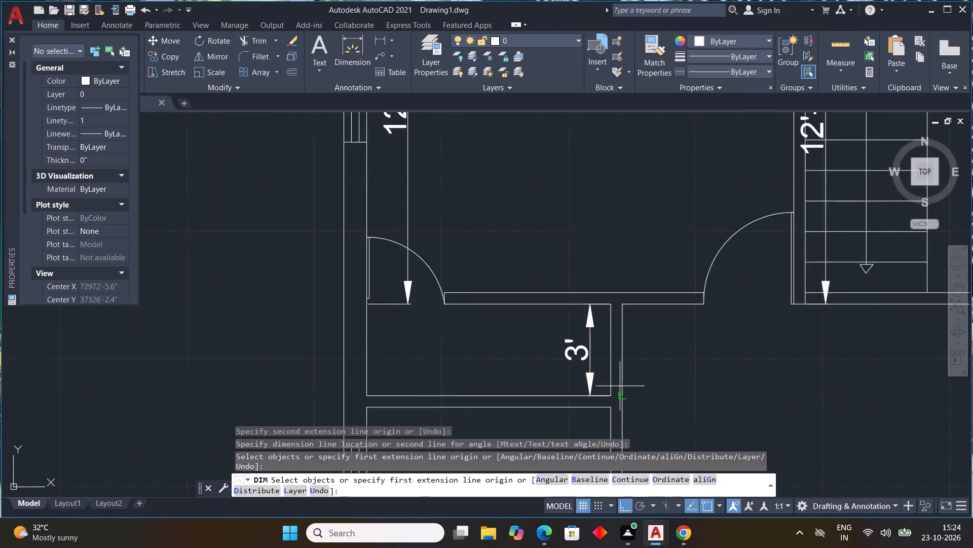
scroll(620, 386, down, 2)
middle_drag(620, 386, 441, 306)
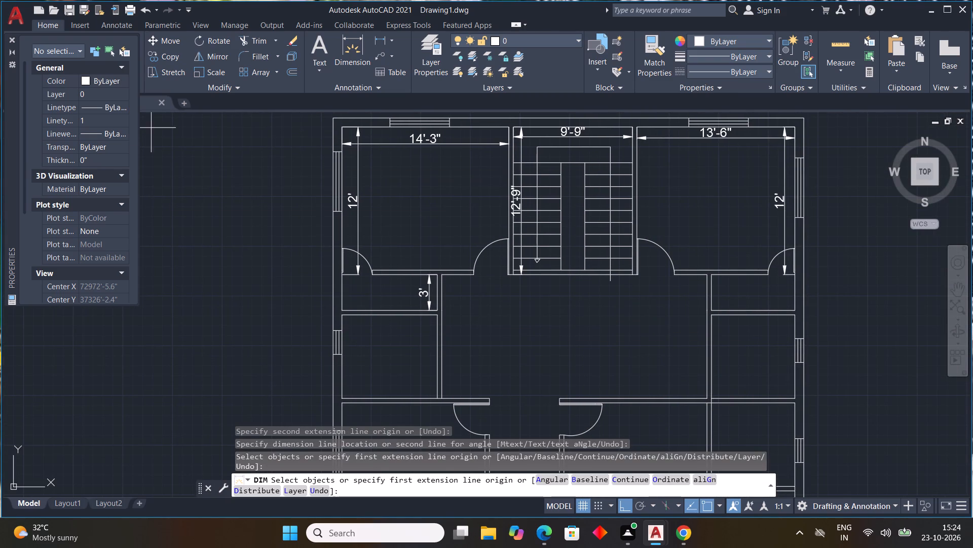
middle_drag(475, 360, 364, 278)
middle_click(361, 277)
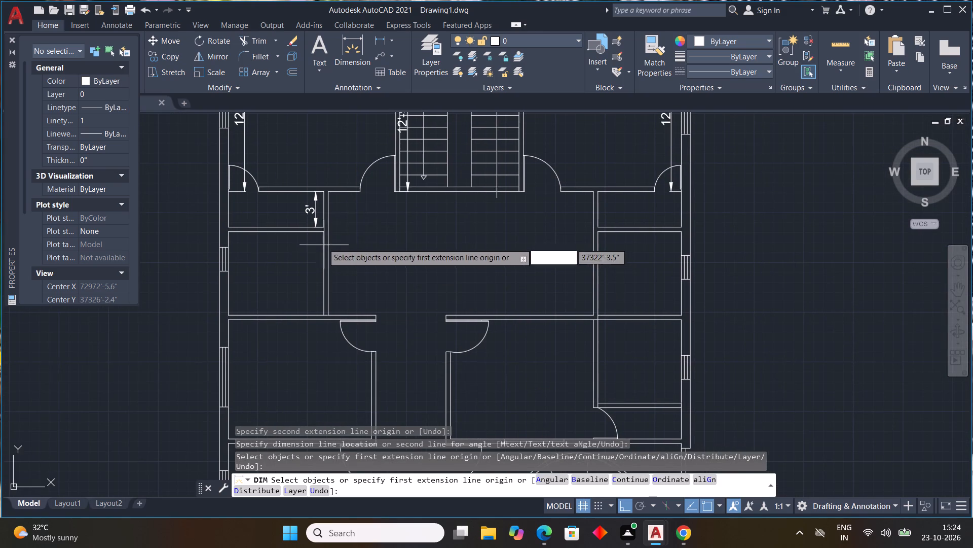
click(321, 233)
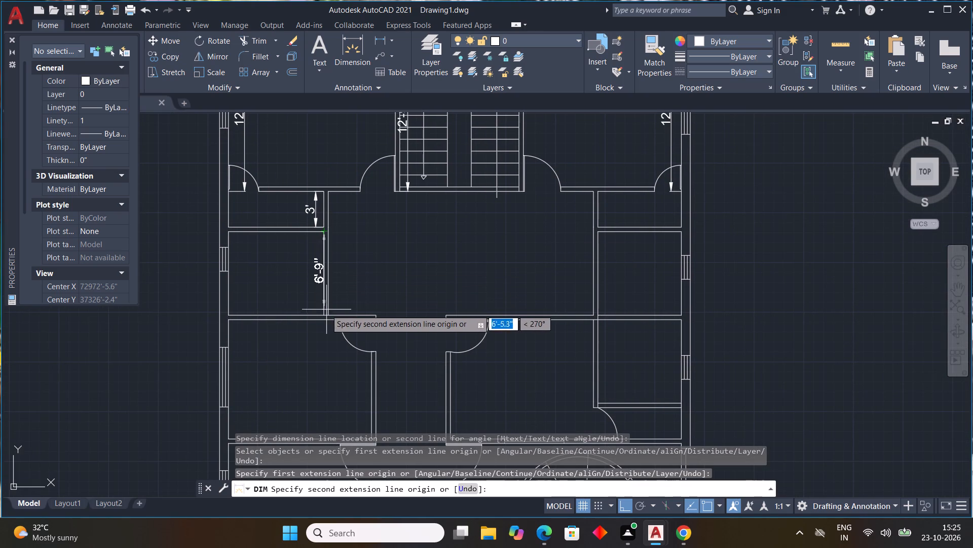
click(322, 313)
click(312, 312)
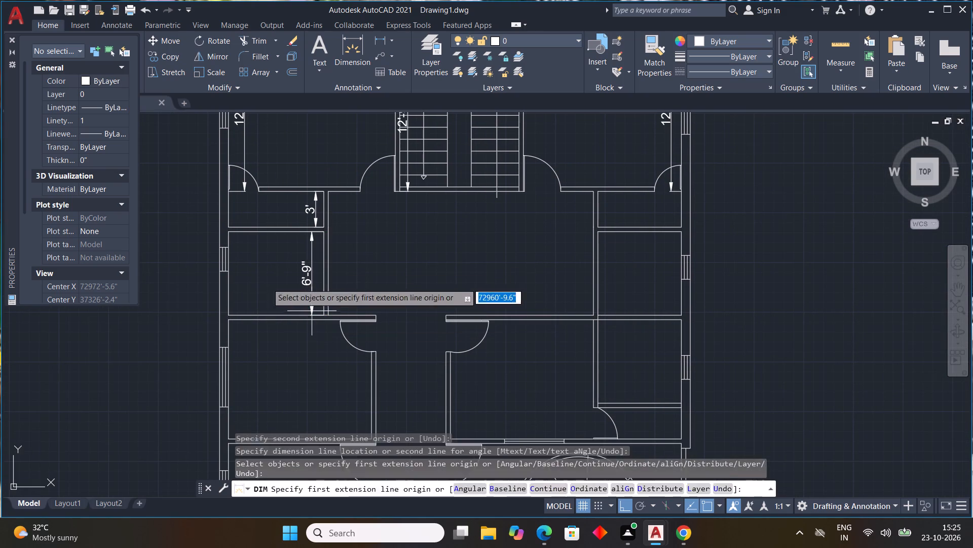
click(229, 235)
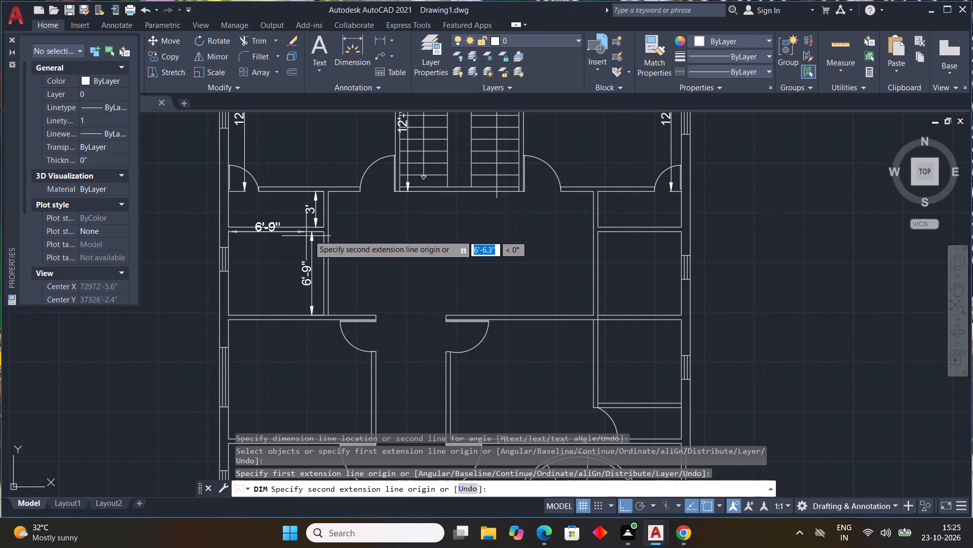
click(321, 233)
click(320, 246)
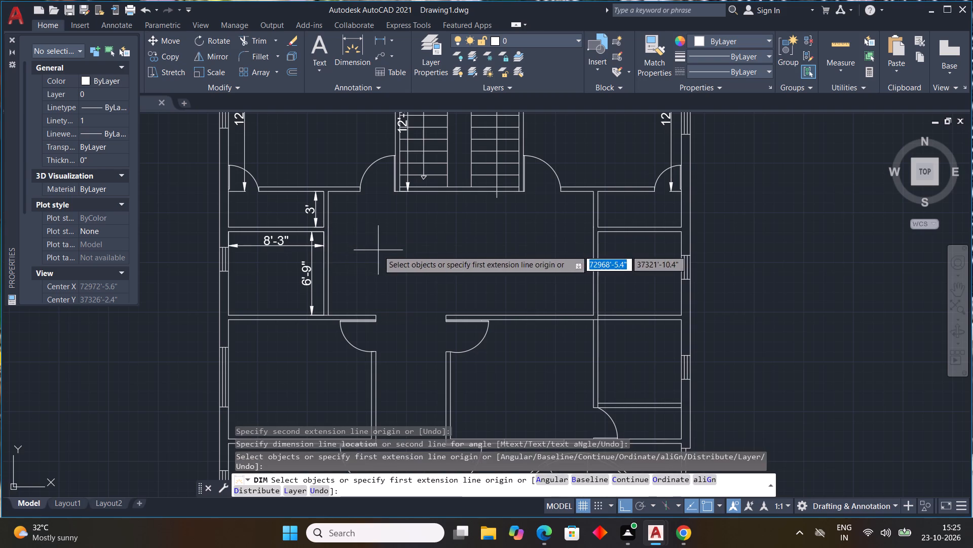
Dimension the height of the narrow space directly below the upper-right room, placing the line inside its left wall.
middle_drag(379, 250, 184, 277)
scroll(379, 250, down, 1)
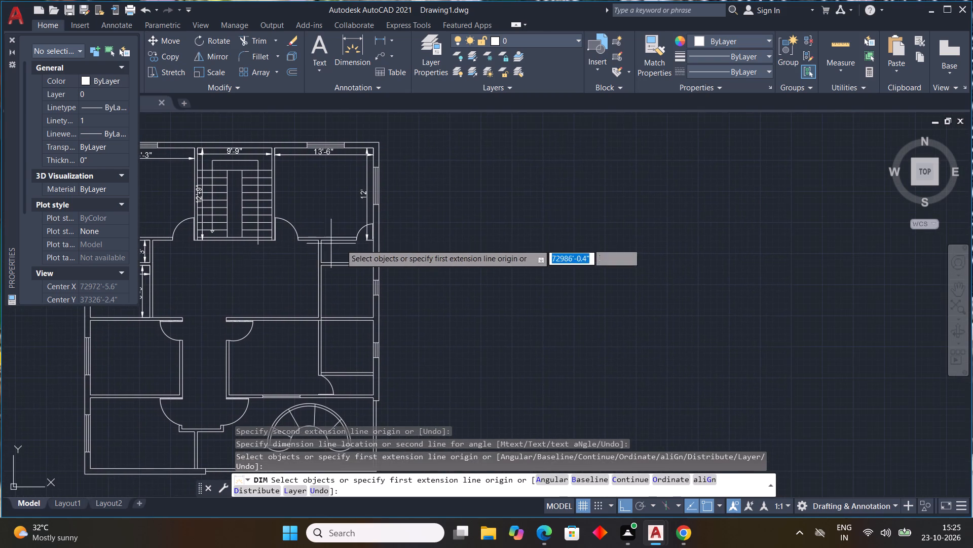
scroll(368, 244, up, 2)
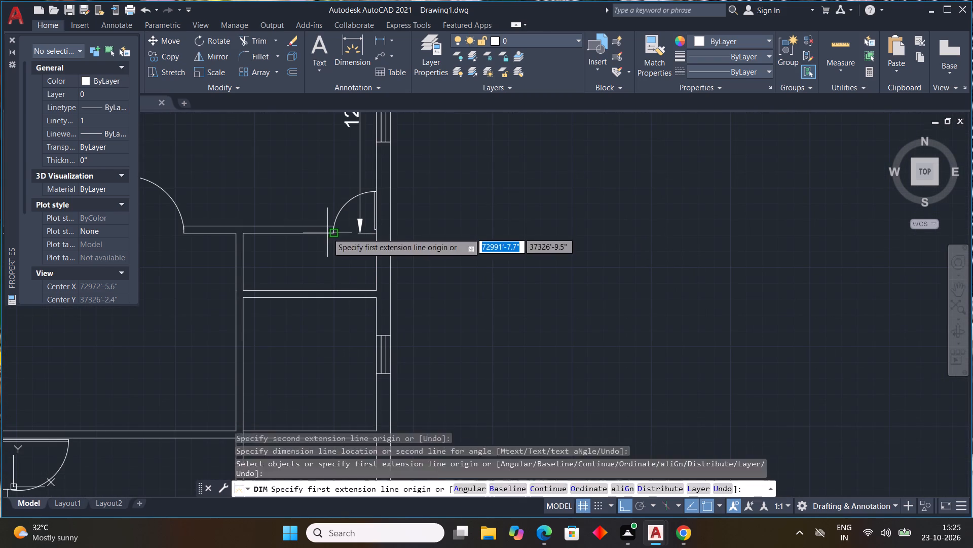
click(242, 235)
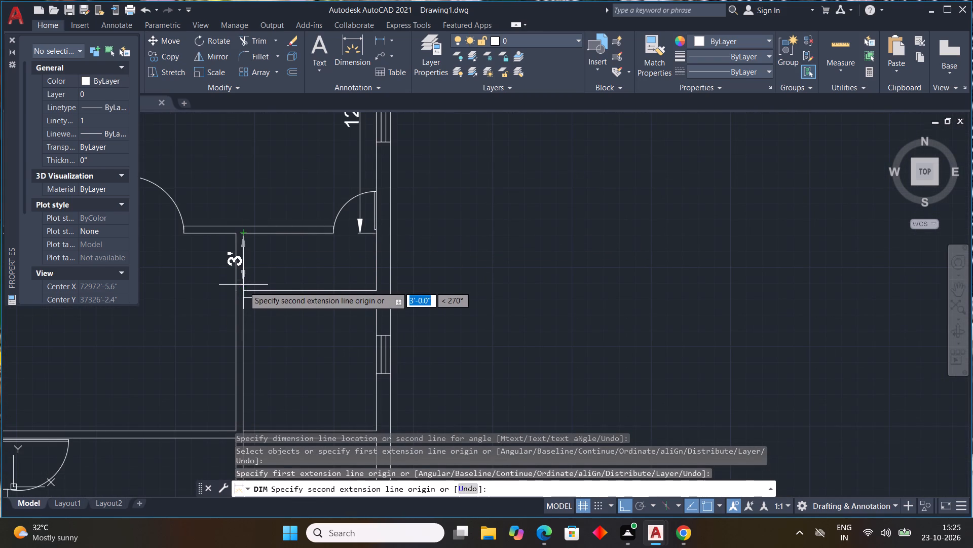
click(244, 286)
click(258, 285)
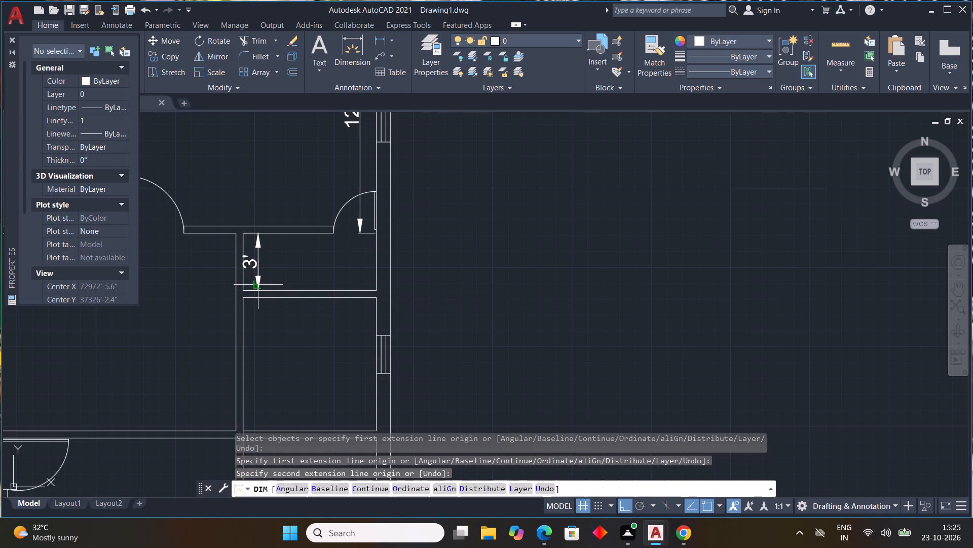
Dimension the inner width and height of the small room below the right narrow space, placing both lines inside the room.
click(376, 299)
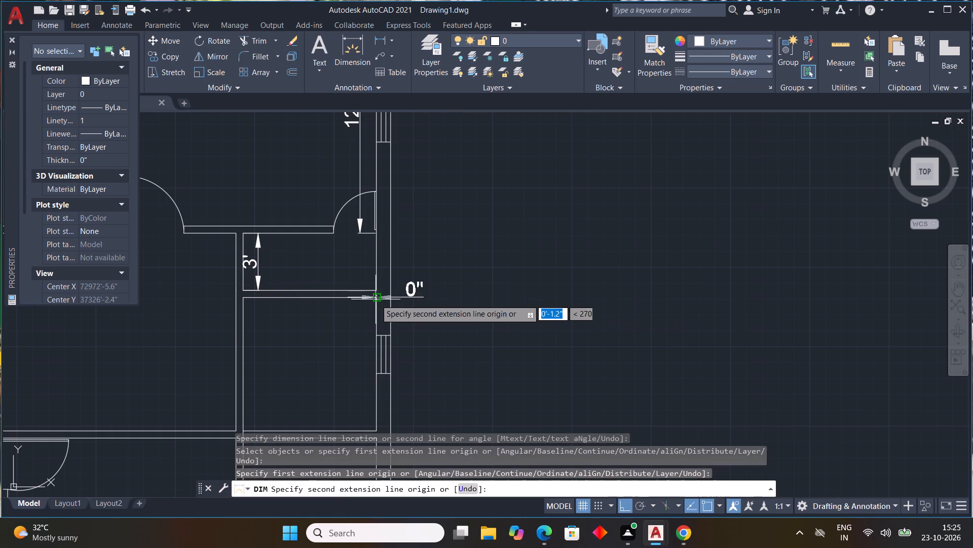
click(243, 300)
click(255, 319)
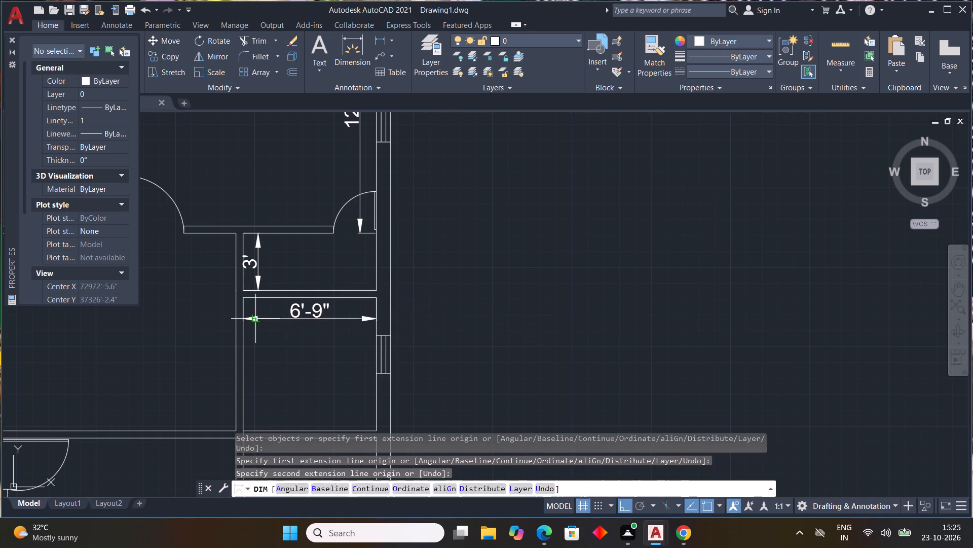
click(377, 298)
scroll(378, 335, down, 2)
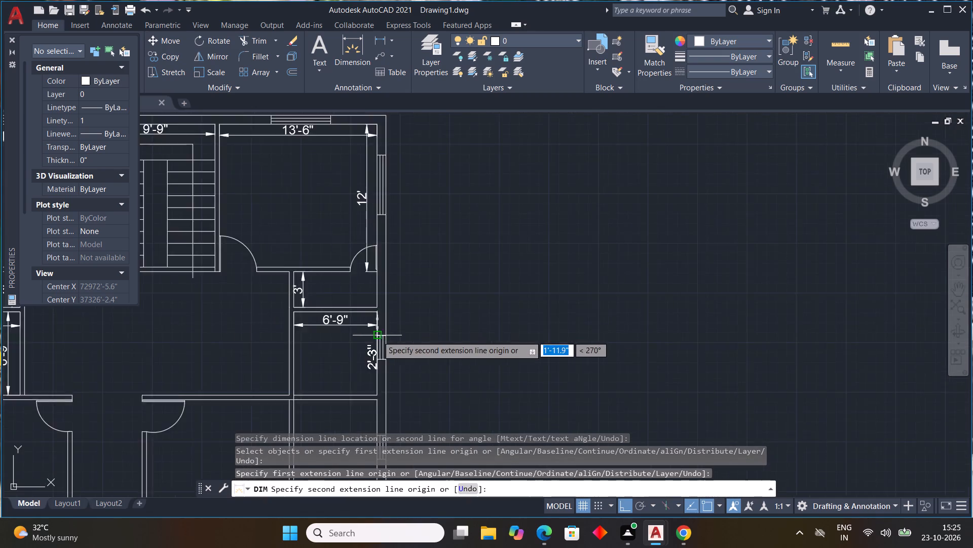
middle_drag(378, 336, 372, 296)
middle_click(372, 295)
scroll(377, 320, up, 4)
scroll(359, 339, down, 2)
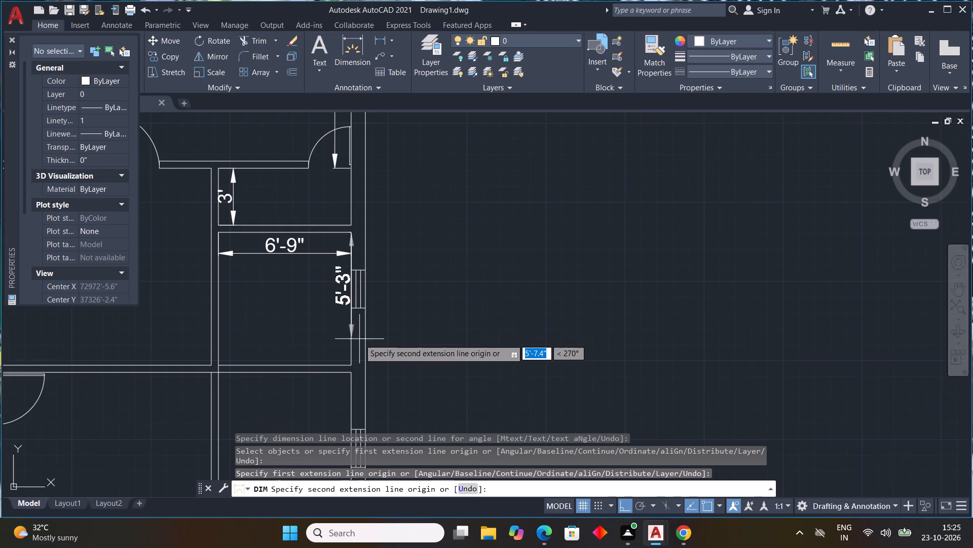
middle_drag(359, 339, 357, 290)
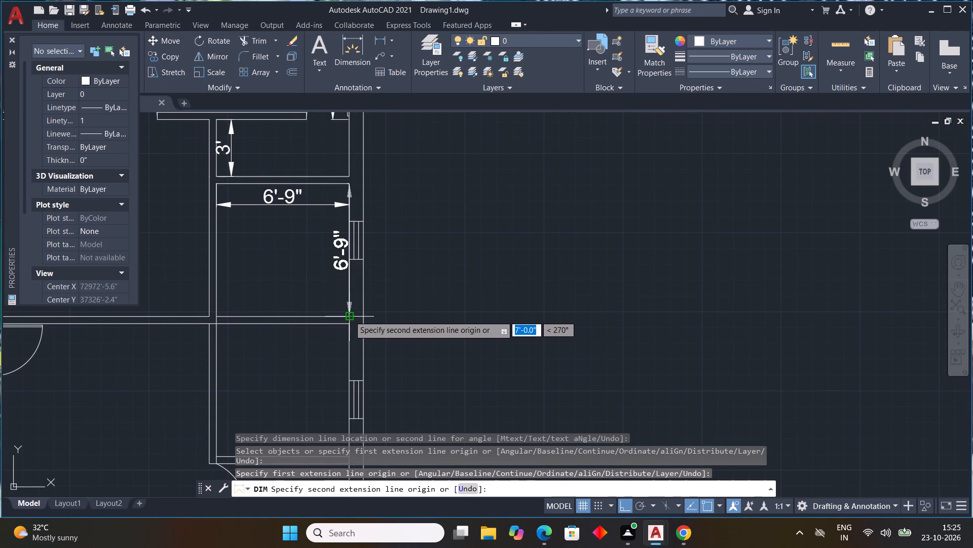
click(349, 316)
click(342, 314)
Dimension the inner width of the central hall below the staircase, placing the line across the hall's interior.
scroll(406, 315, down, 2)
middle_drag(408, 315, 408, 314)
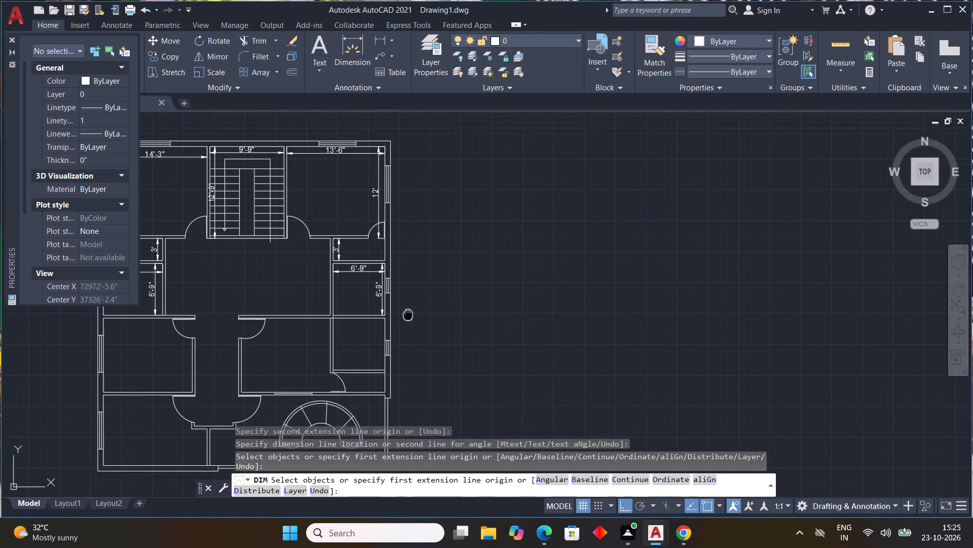
middle_drag(408, 314, 445, 273)
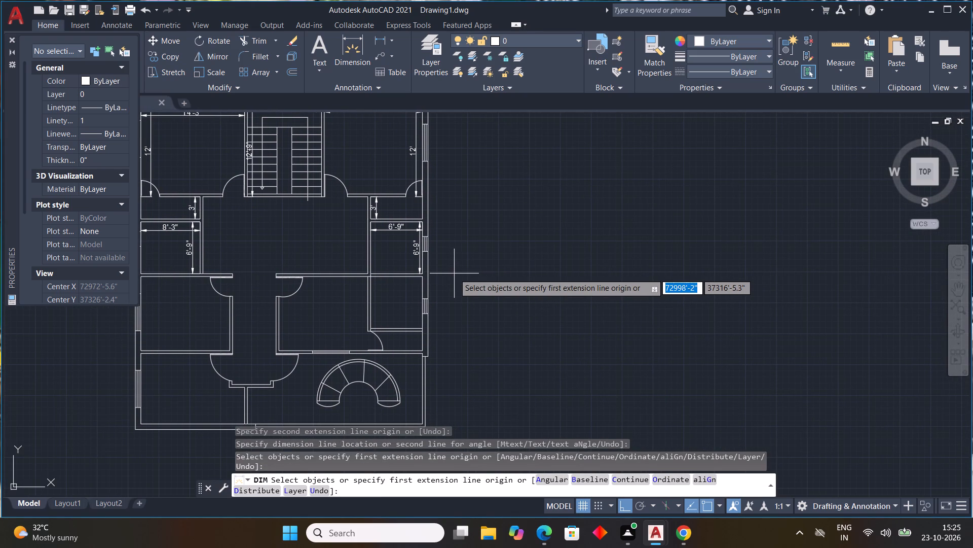
scroll(200, 221, up, 3)
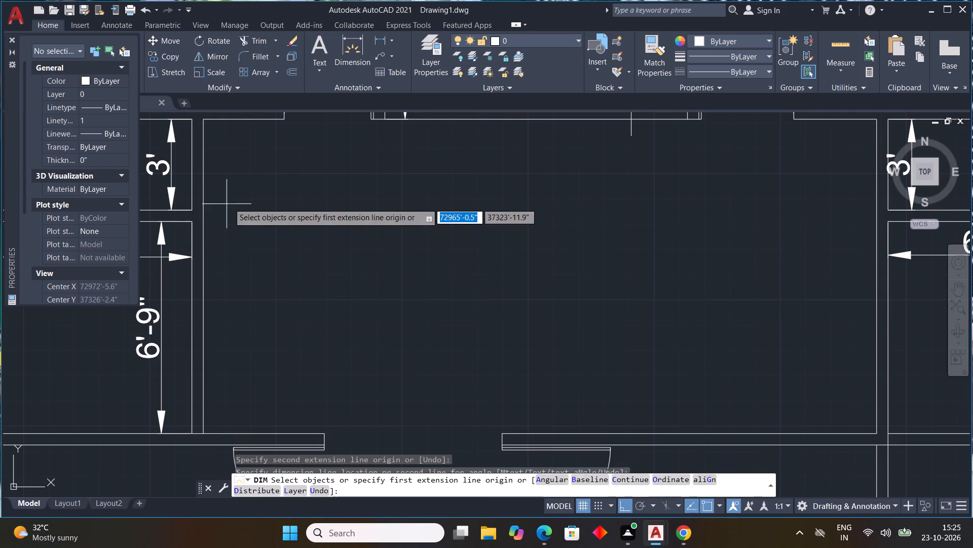
click(203, 118)
scroll(400, 232, down, 3)
middle_click(400, 232)
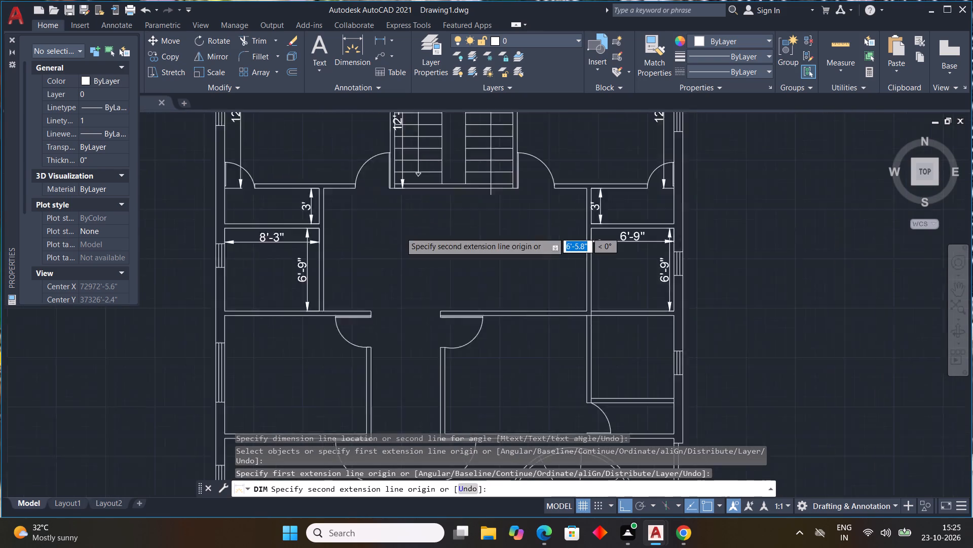
scroll(520, 211, up, 2)
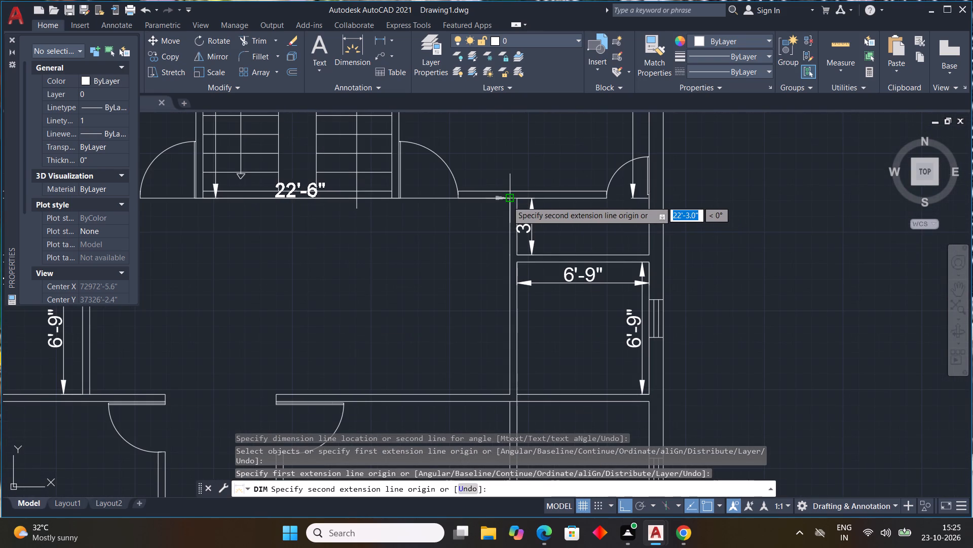
click(507, 201)
click(500, 276)
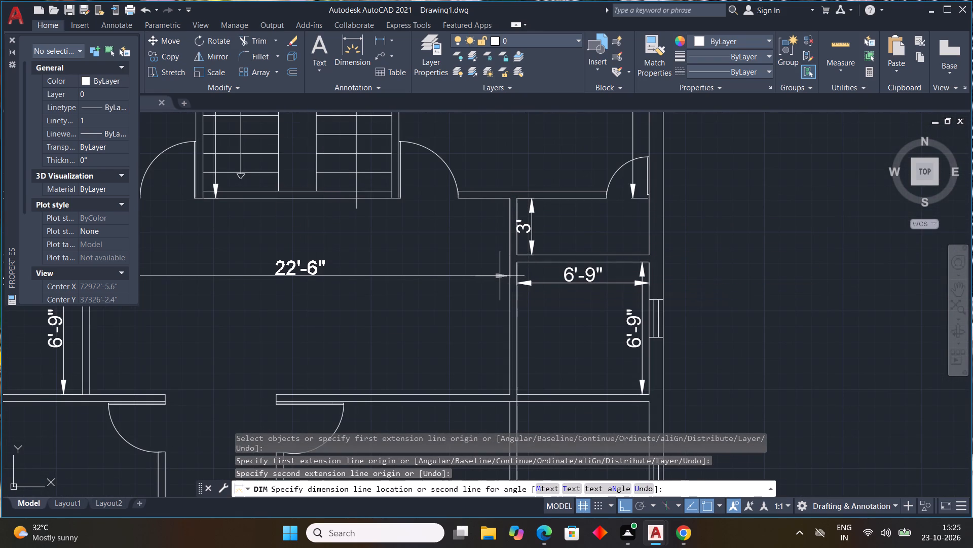
Dimension the inner height of the central hall, placing the line inside near its right wall.
scroll(446, 257, down, 1)
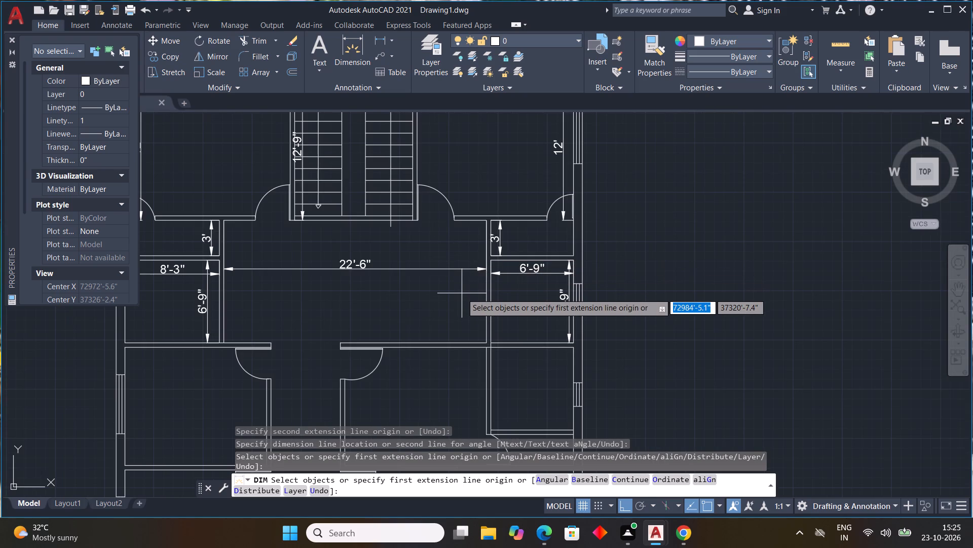
scroll(470, 262, up, 1)
click(494, 197)
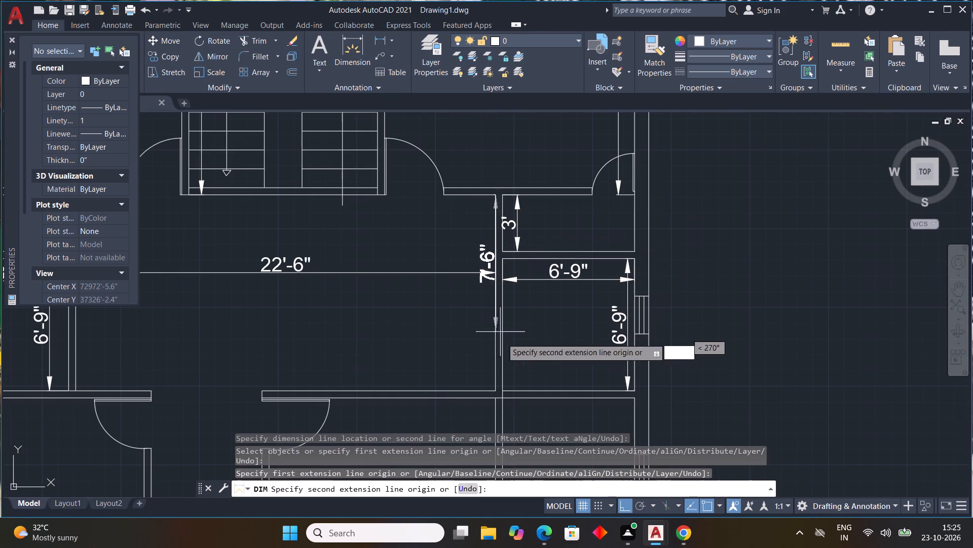
click(492, 391)
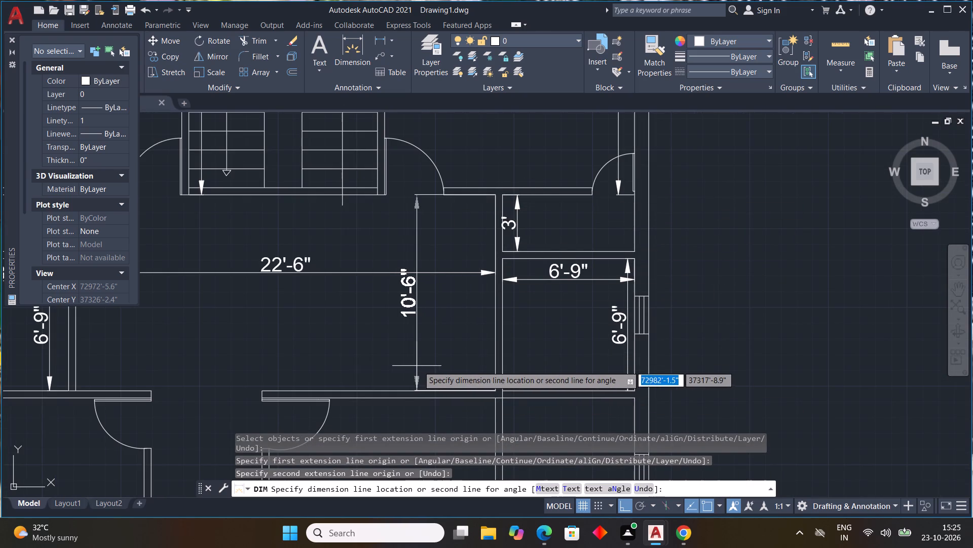
click(456, 368)
Dimension the width of the left room below the small left room, up to the door-side wall end, placing the line near its lower wall.
scroll(484, 347, down, 3)
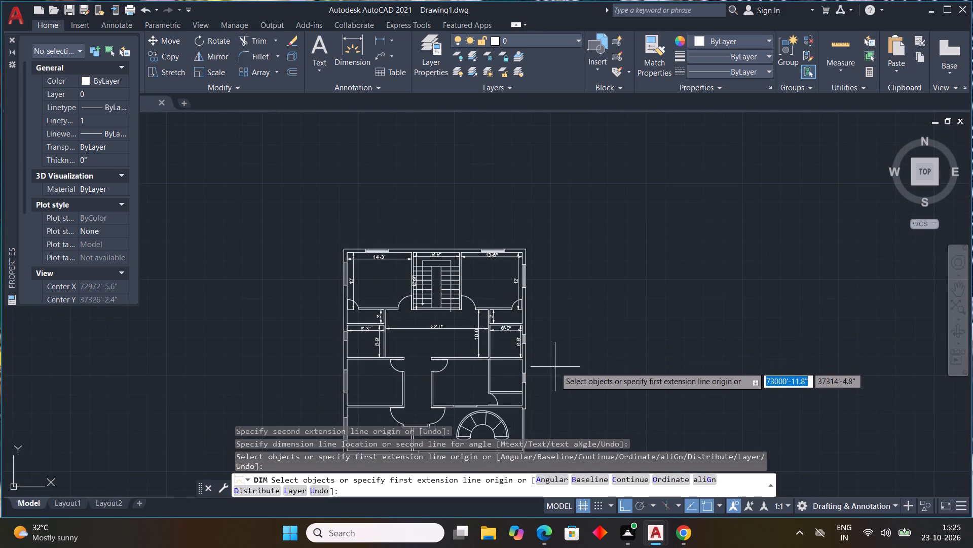
middle_drag(555, 367, 497, 304)
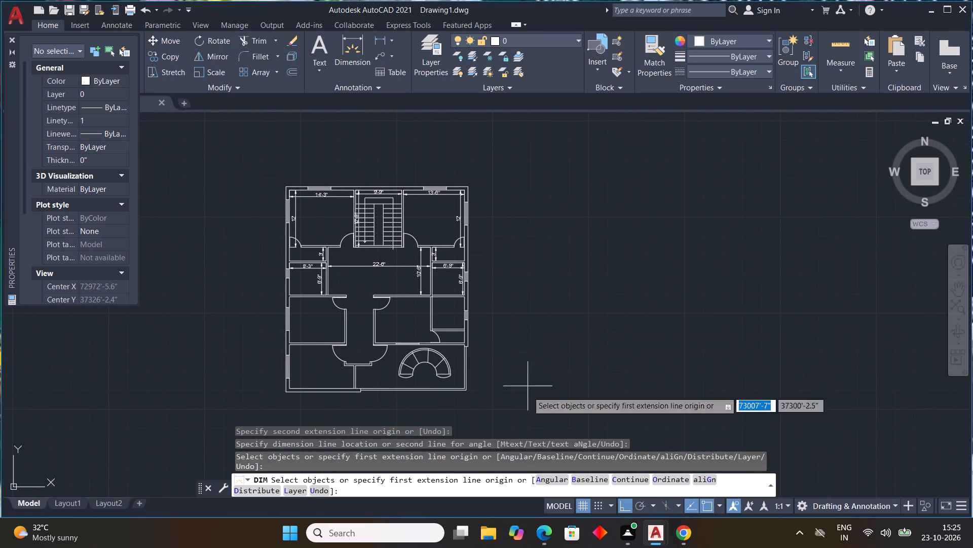
scroll(300, 296, up, 2)
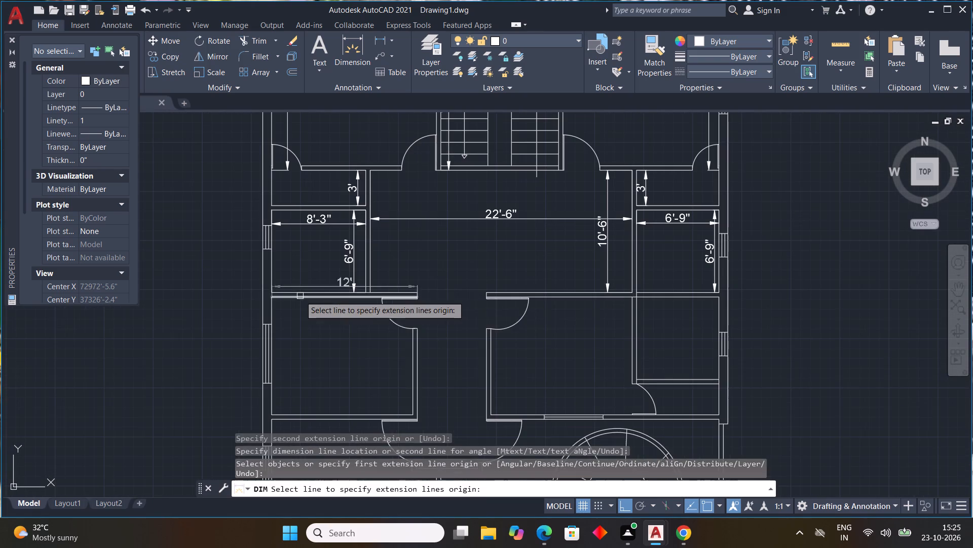
click(272, 297)
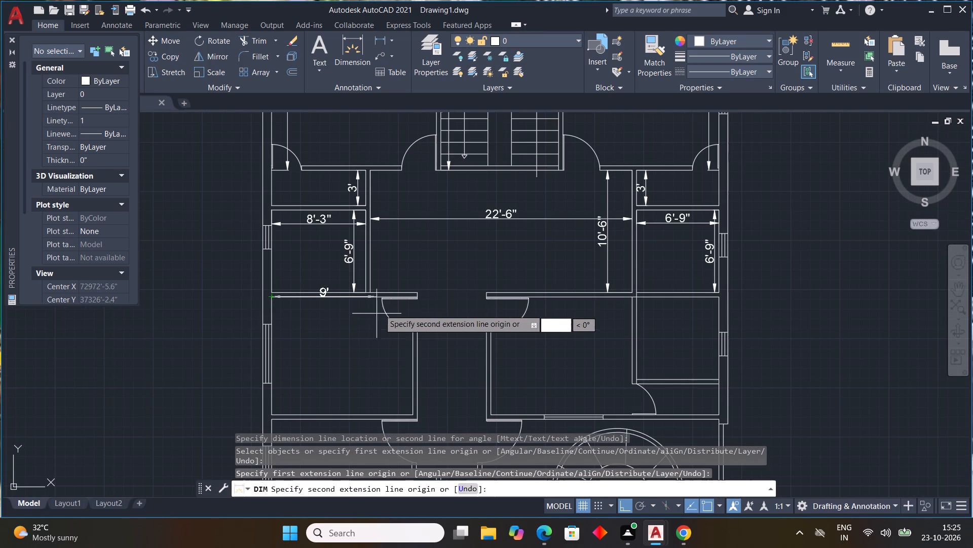
scroll(419, 295, up, 3)
click(405, 300)
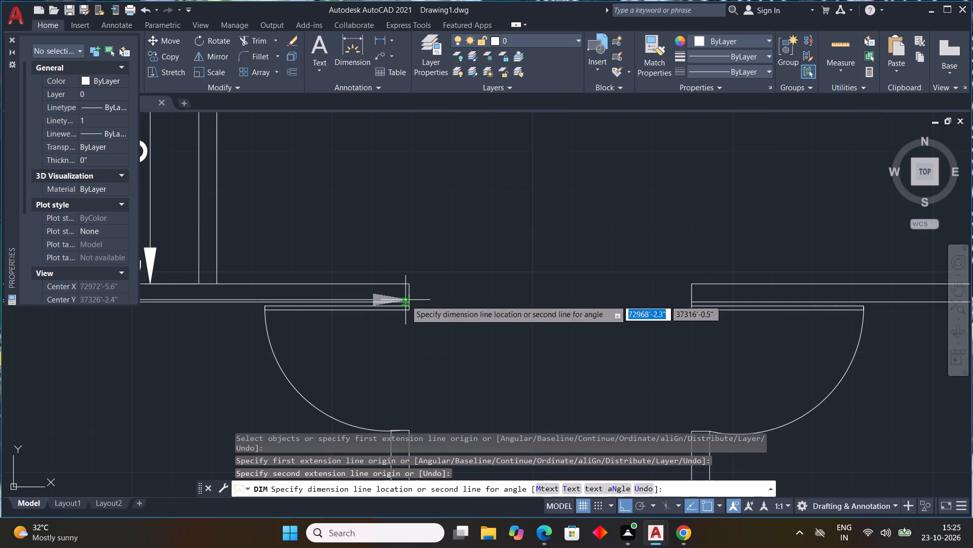
scroll(402, 348, down, 4)
middle_drag(402, 347, 372, 305)
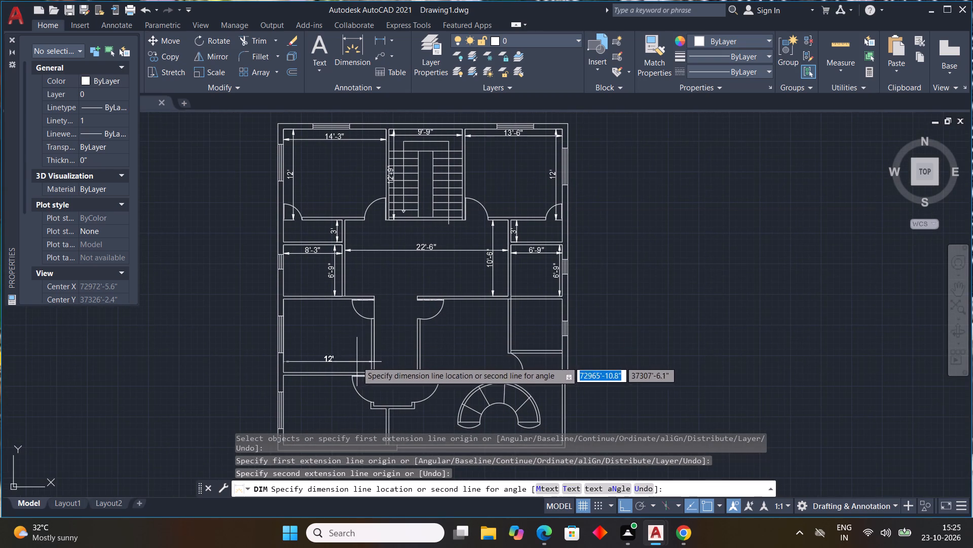
click(356, 361)
Dimension the inner height of that same left room, placing the line inside near its left wall.
scroll(285, 301, up, 3)
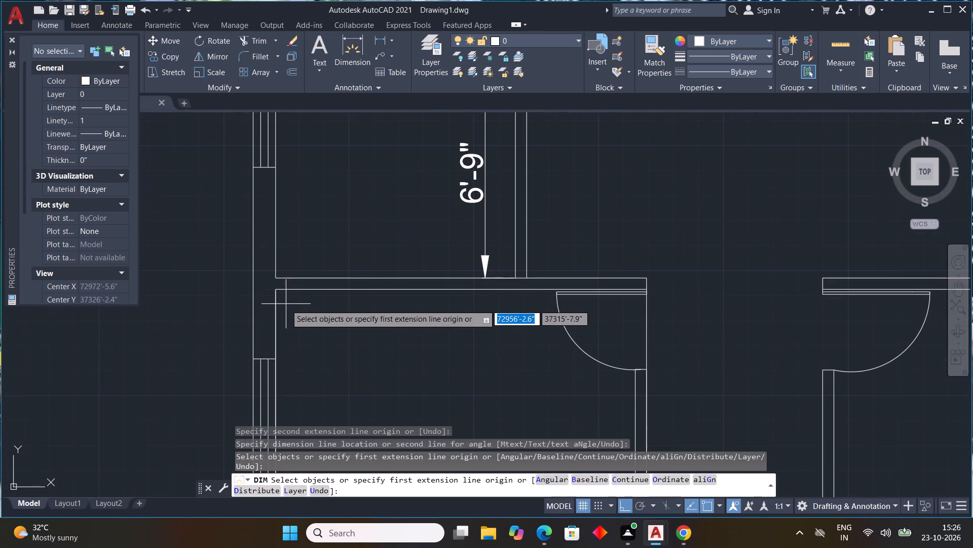
click(276, 293)
scroll(318, 393, down, 3)
middle_drag(311, 389, 305, 384)
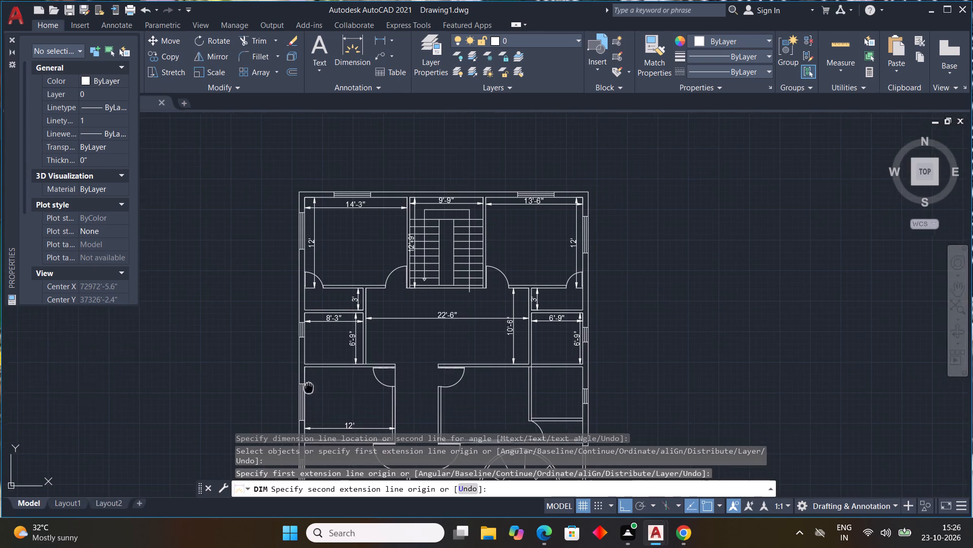
middle_drag(305, 384, 266, 309)
scroll(258, 360, up, 3)
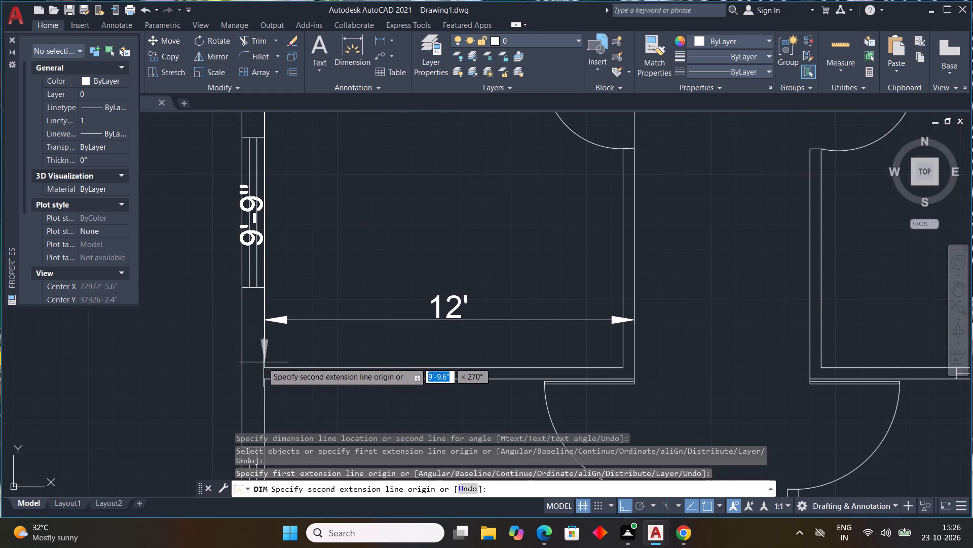
click(264, 365)
click(305, 353)
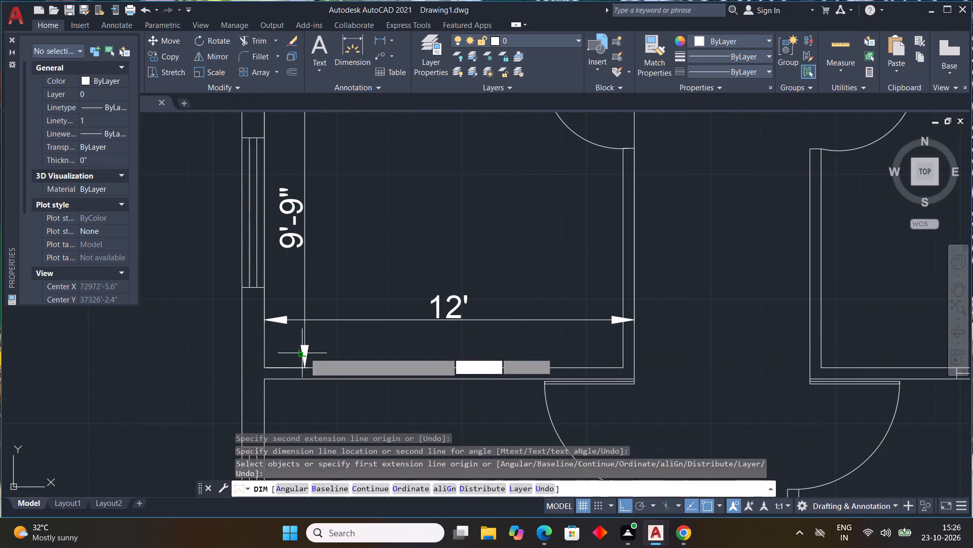
Dimension the inner height of the bottom-left room, placing the line inside near its left wall.
scroll(407, 321, down, 1)
middle_drag(419, 361, 364, 225)
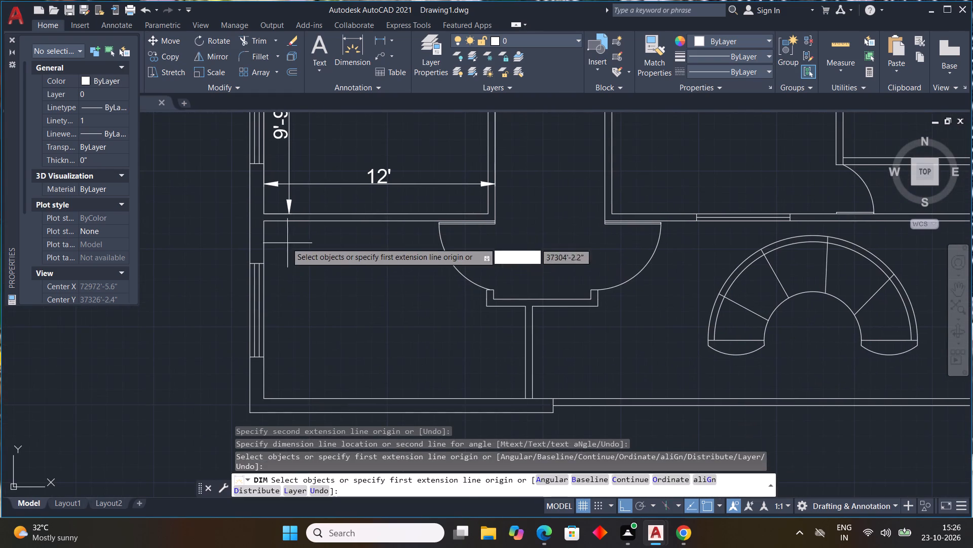
click(264, 226)
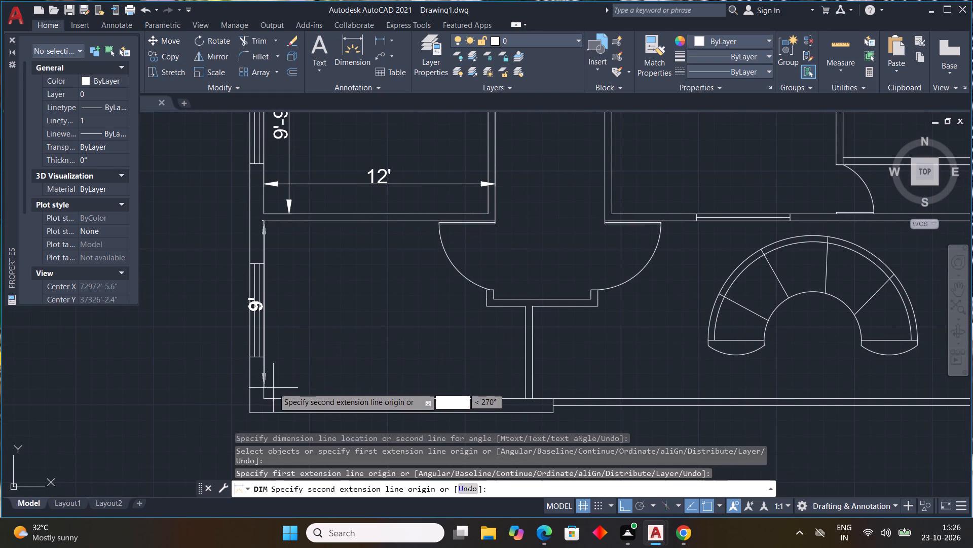
click(267, 399)
click(294, 399)
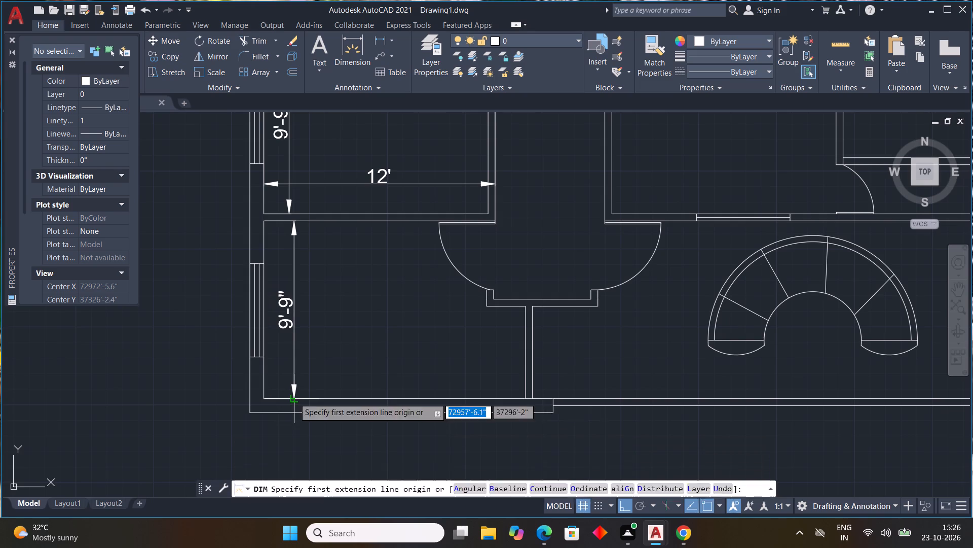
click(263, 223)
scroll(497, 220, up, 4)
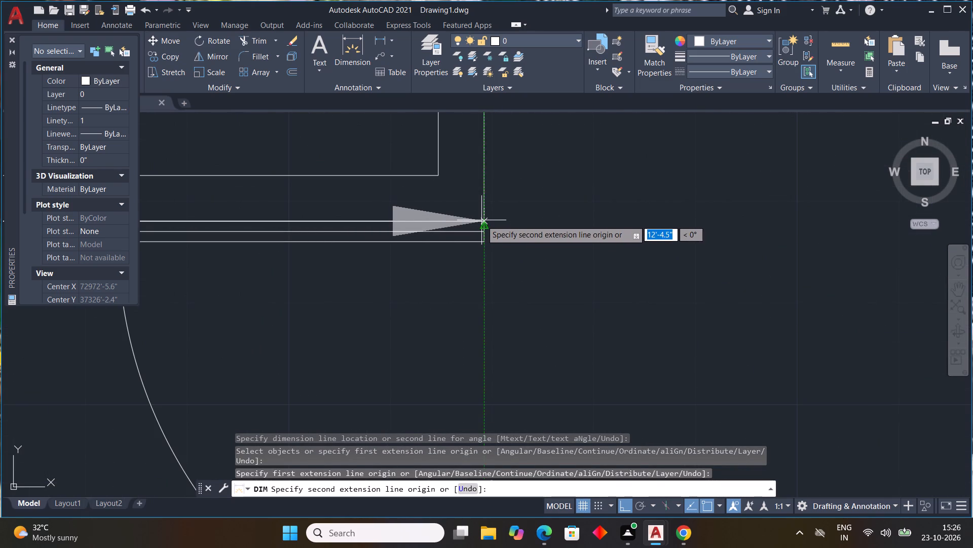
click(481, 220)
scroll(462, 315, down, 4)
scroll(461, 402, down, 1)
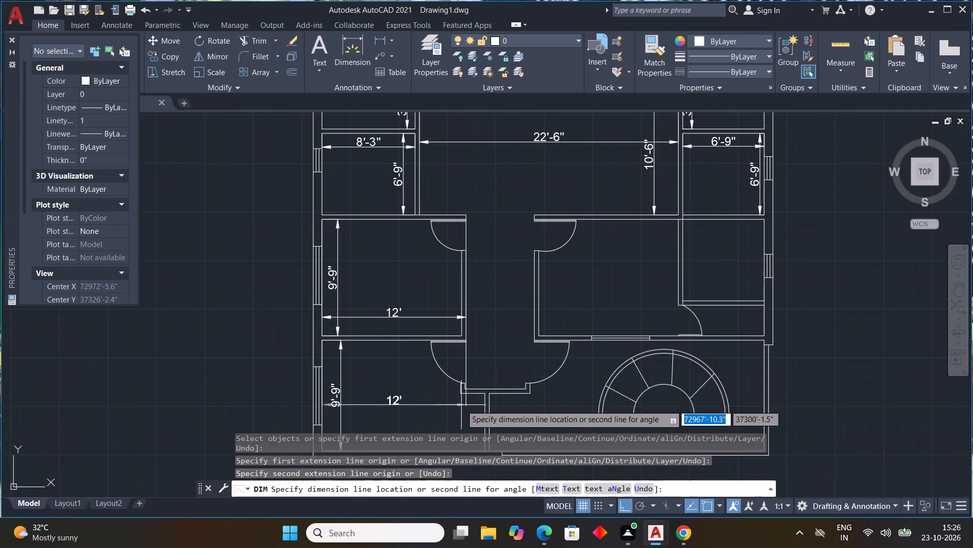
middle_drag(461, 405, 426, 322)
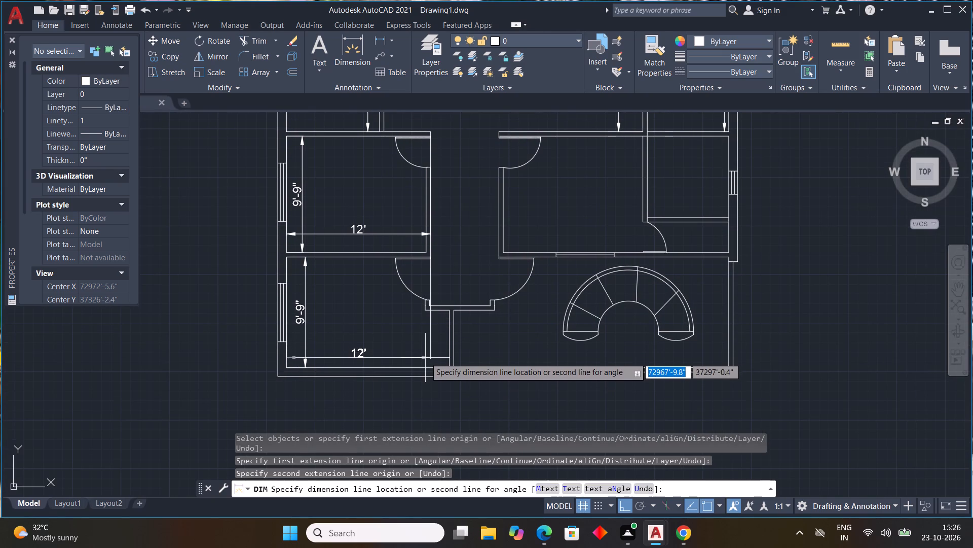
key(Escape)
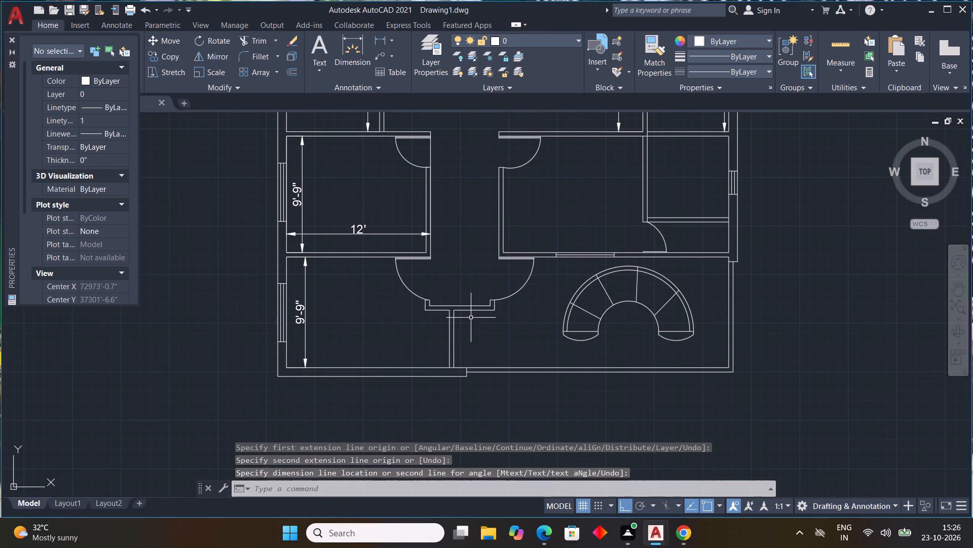
Dimension the inner width of the bottom-left room, placing the line inside near its lower wall.
click(346, 61)
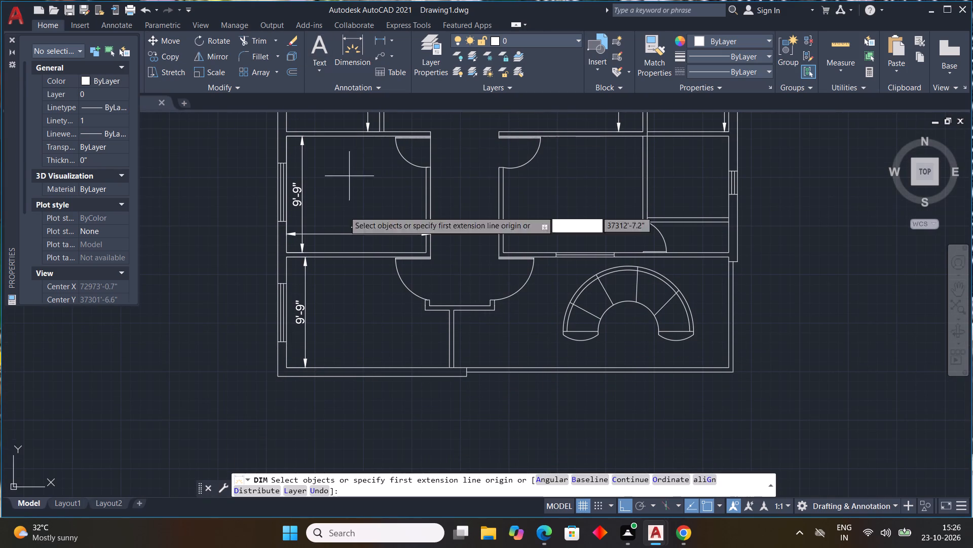
scroll(458, 381, up, 3)
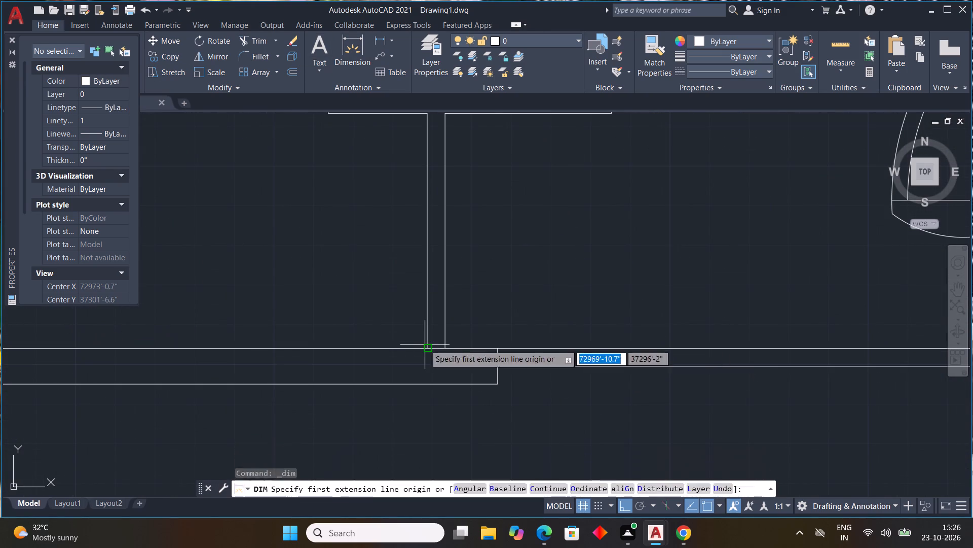
click(428, 345)
scroll(307, 337, down, 4)
middle_drag(308, 335, 344, 329)
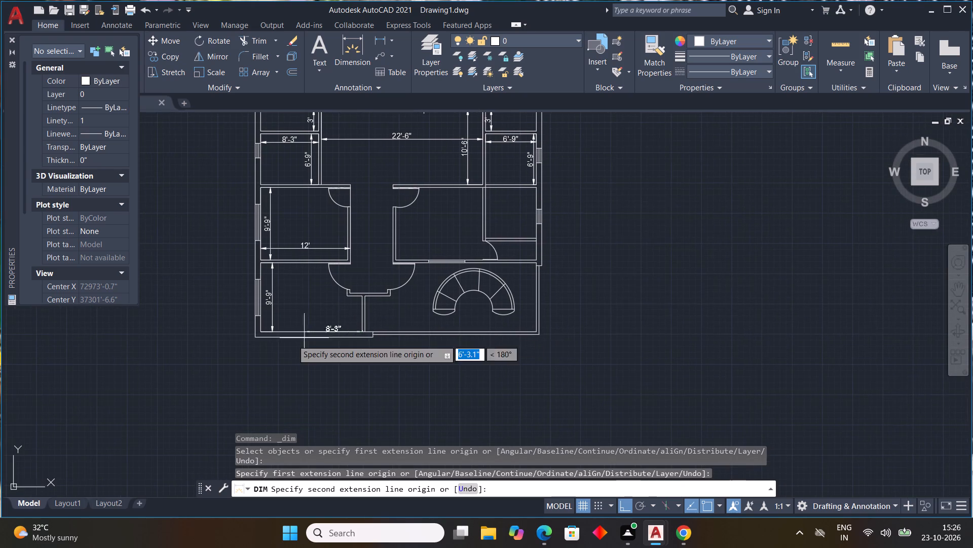
scroll(264, 340, up, 4)
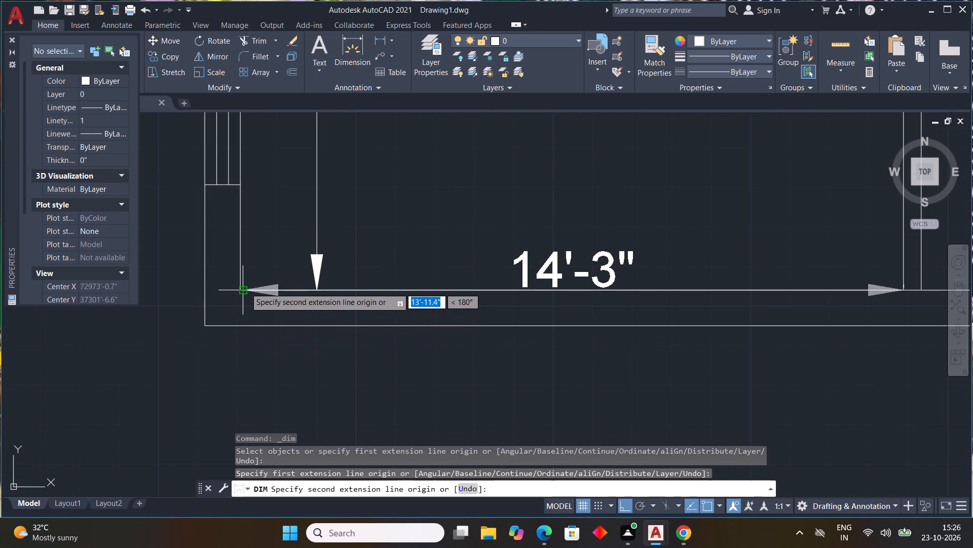
click(241, 285)
click(263, 237)
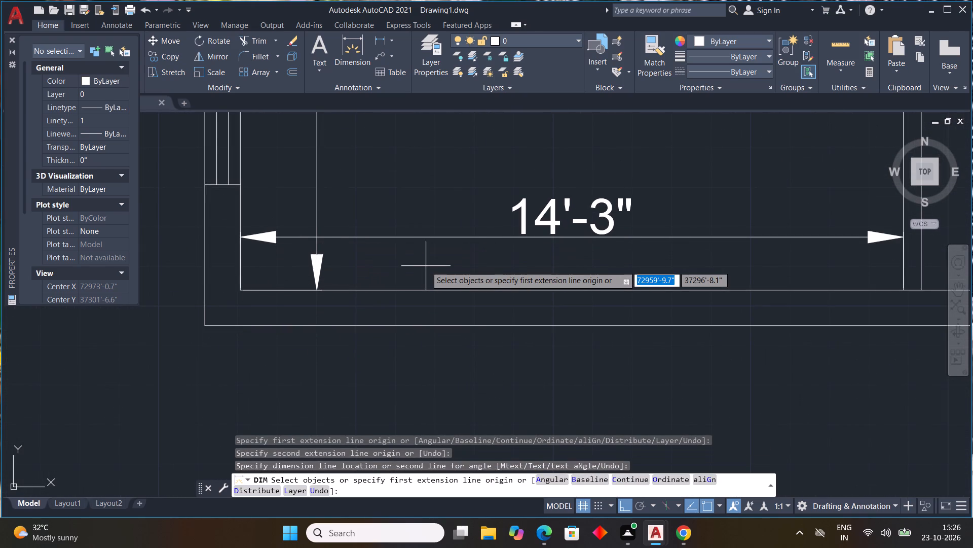
key(Escape)
Dimension the inner width of the bottom-right room with the curved stair, placing the line inside near its lower wall.
scroll(426, 266, down, 3)
middle_drag(678, 312, 580, 347)
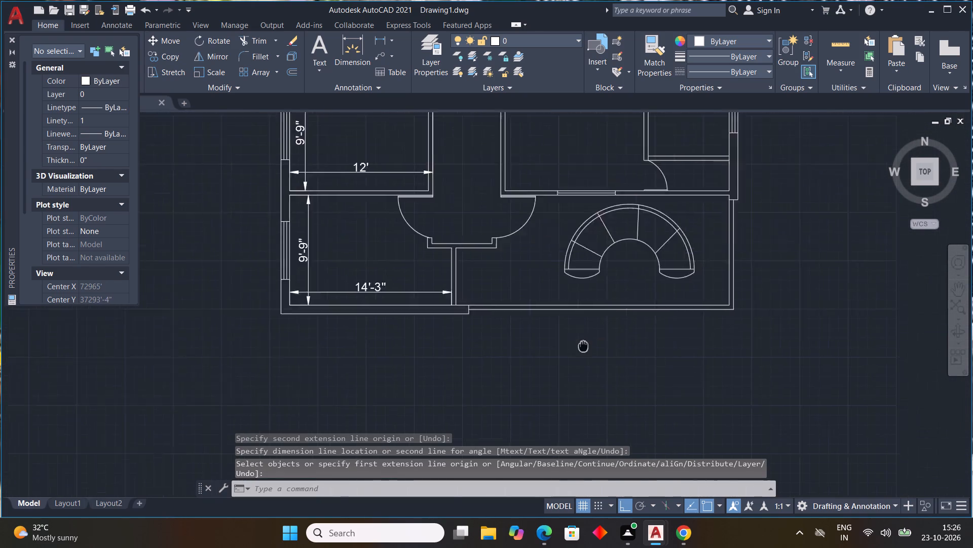
middle_drag(580, 347, 403, 360)
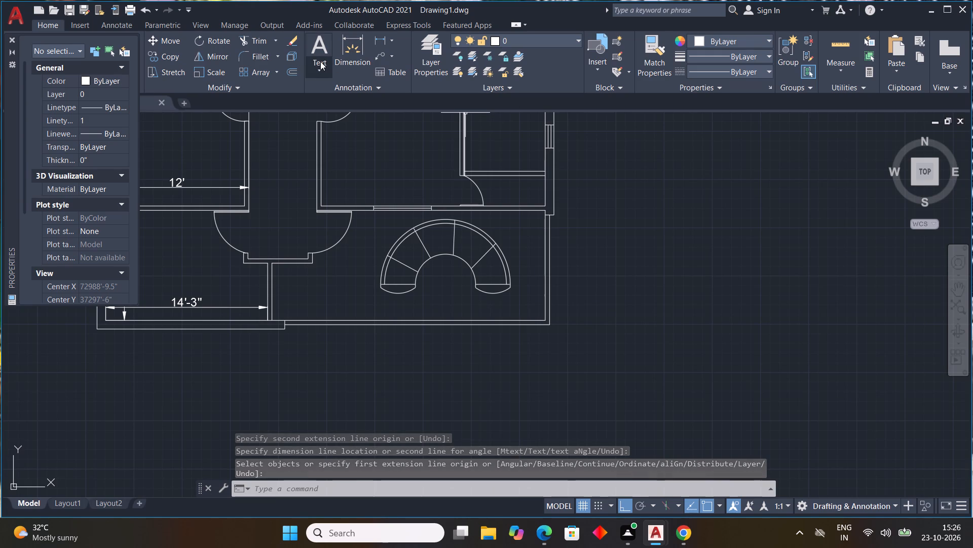
click(349, 63)
scroll(281, 330, up, 3)
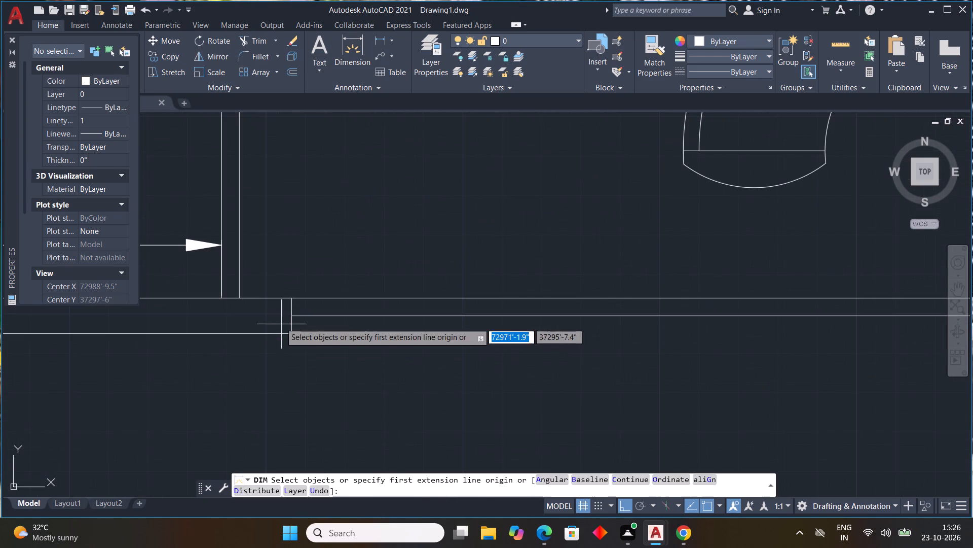
click(238, 298)
scroll(534, 281, down, 4)
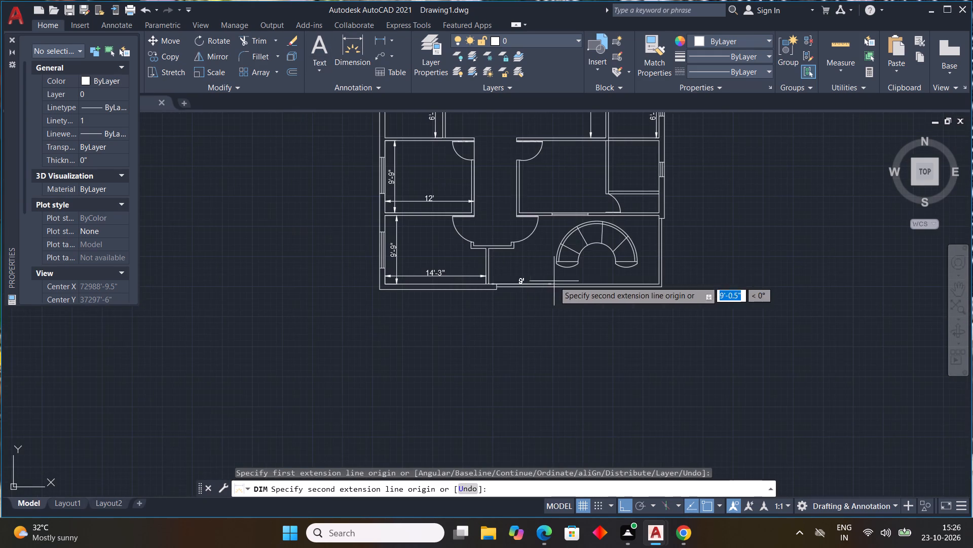
middle_drag(554, 281, 376, 320)
scroll(481, 335, up, 3)
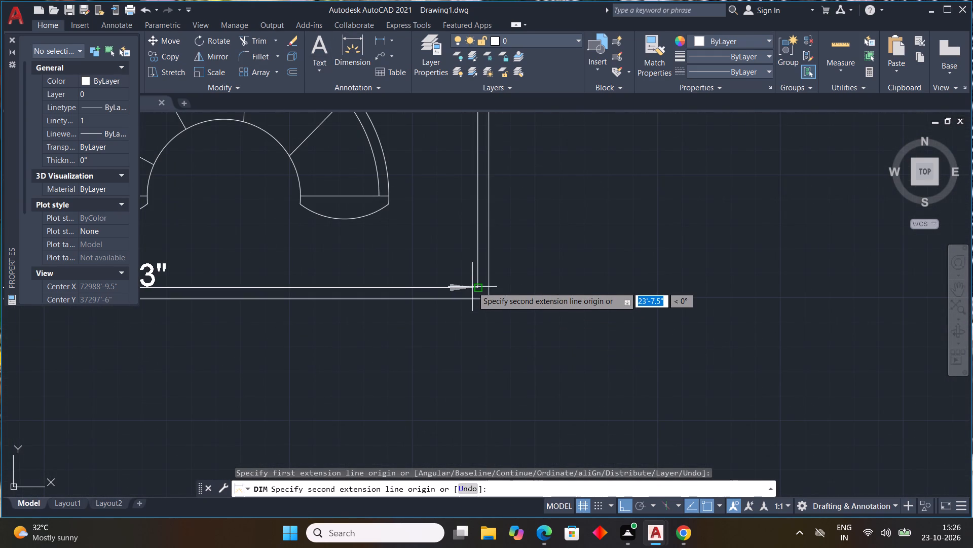
click(476, 286)
click(471, 258)
Dimension the inner height of that same bottom-right room, placing the line inside near its right wall.
scroll(494, 285, down, 2)
middle_drag(501, 302, 528, 346)
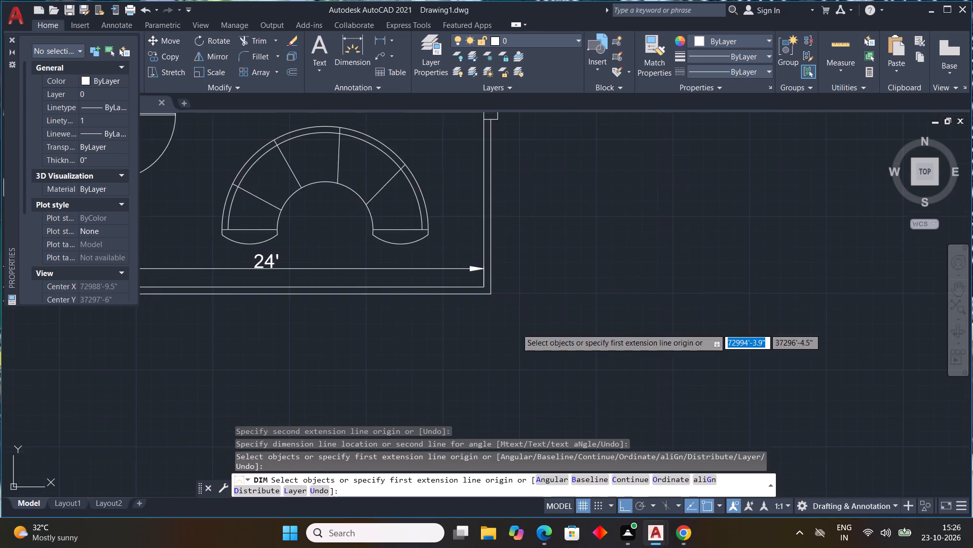
middle_drag(528, 346, 548, 384)
scroll(490, 191, up, 2)
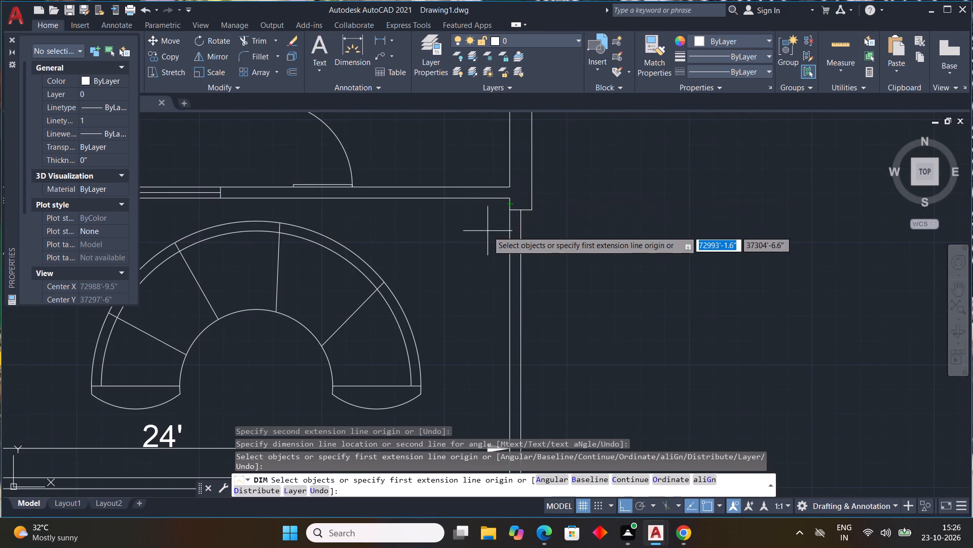
scroll(497, 222, up, 2)
click(531, 167)
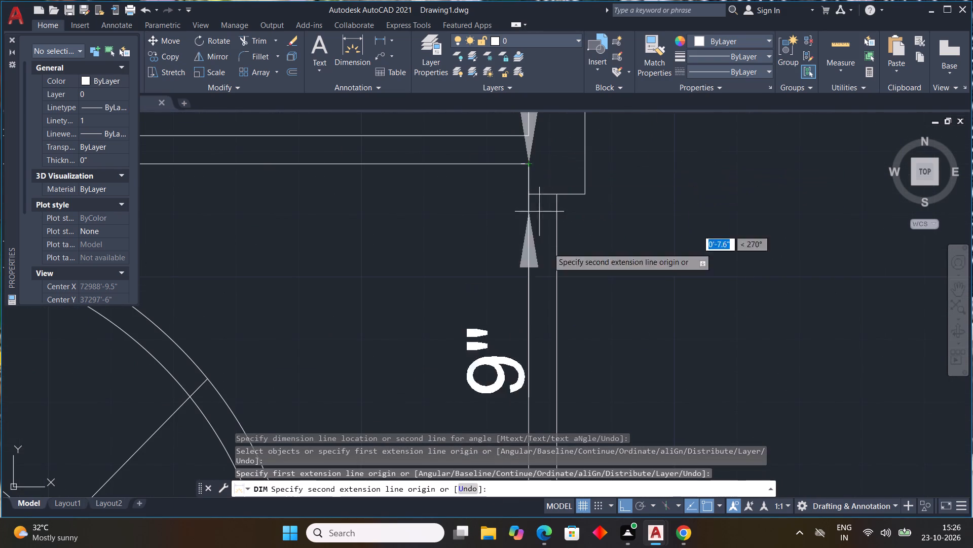
scroll(562, 282, down, 5)
middle_drag(578, 314, 554, 248)
scroll(548, 289, up, 3)
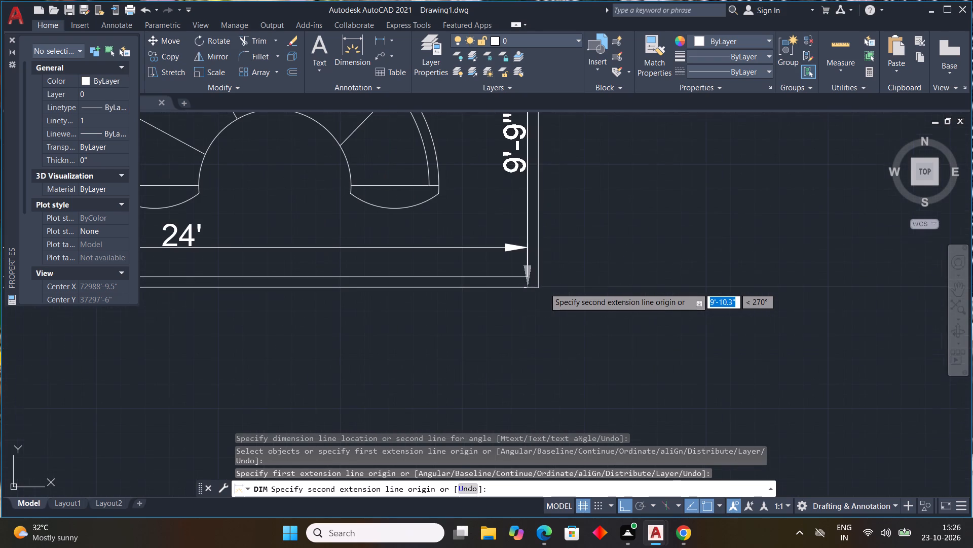
click(529, 278)
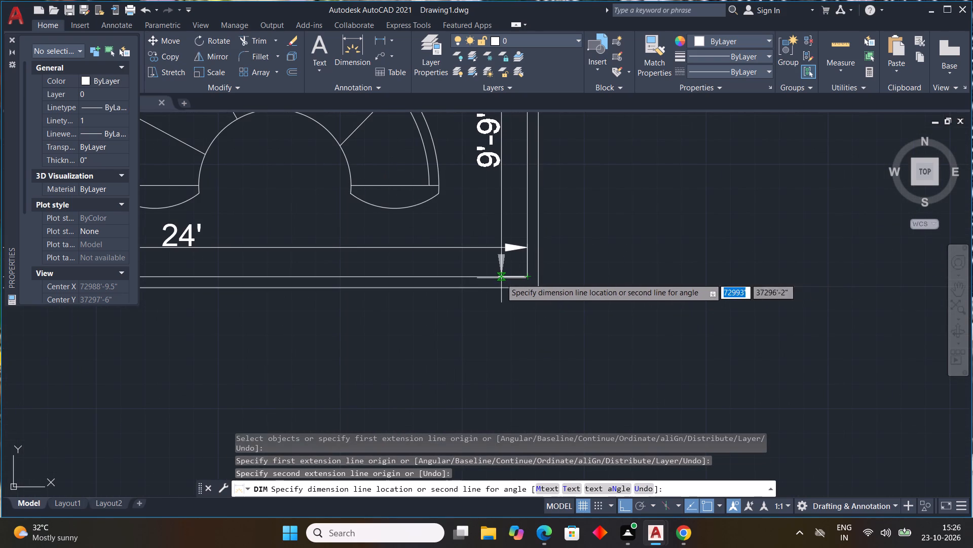
click(497, 278)
Dimension the inner height of the lower small room on the right side of the plan, placing the line near its right wall.
scroll(564, 276, down, 3)
middle_drag(573, 287, 533, 372)
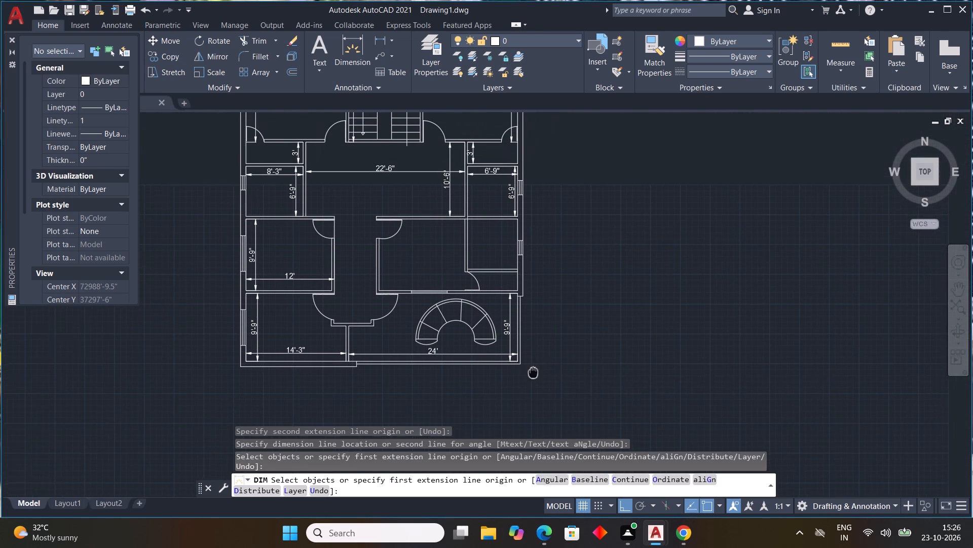
middle_drag(533, 372, 533, 372)
scroll(503, 222, up, 3)
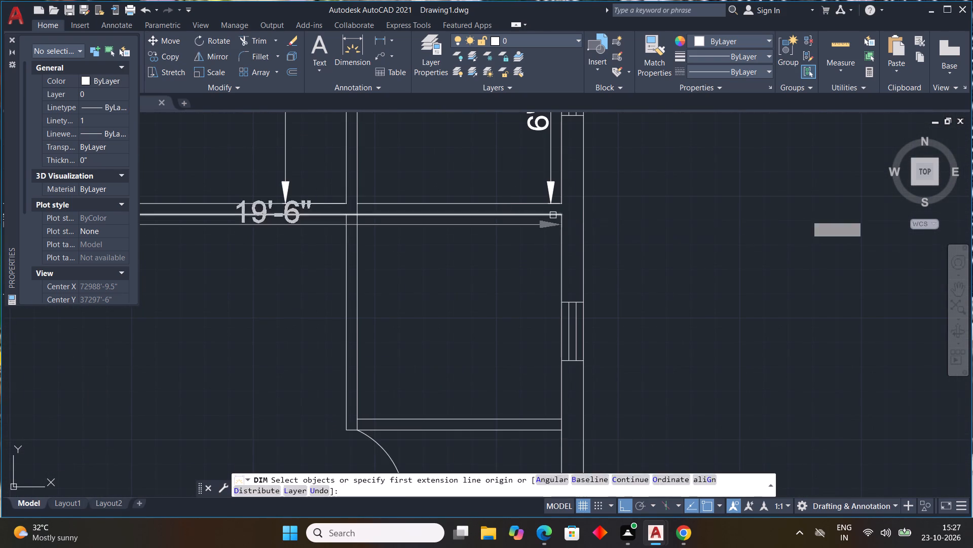
click(560, 217)
scroll(534, 302, down, 4)
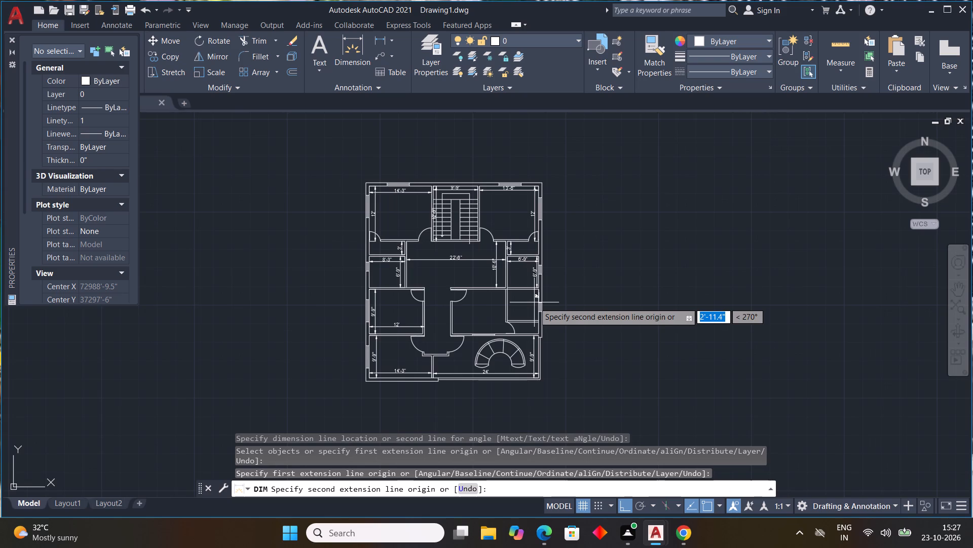
middle_drag(534, 302, 506, 243)
scroll(510, 260, up, 4)
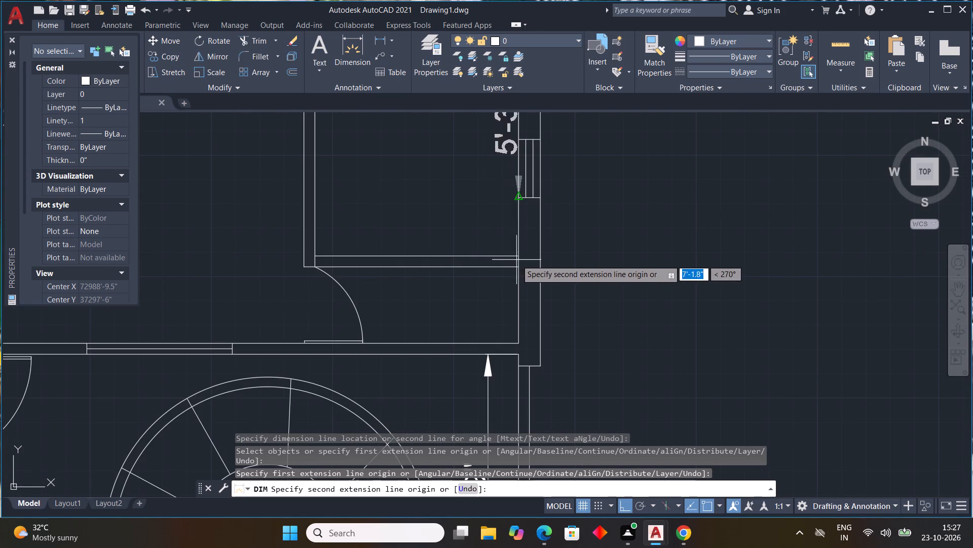
click(517, 257)
click(489, 257)
Dimension the inner width of that same small right room, placing the line inside near its upper wall.
scroll(503, 252, down, 1)
middle_drag(503, 253, 532, 355)
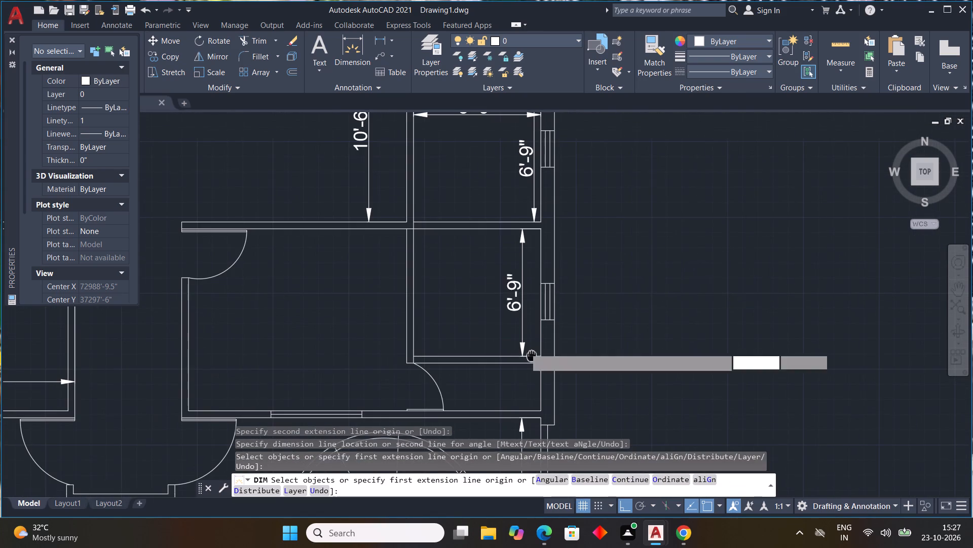
click(414, 228)
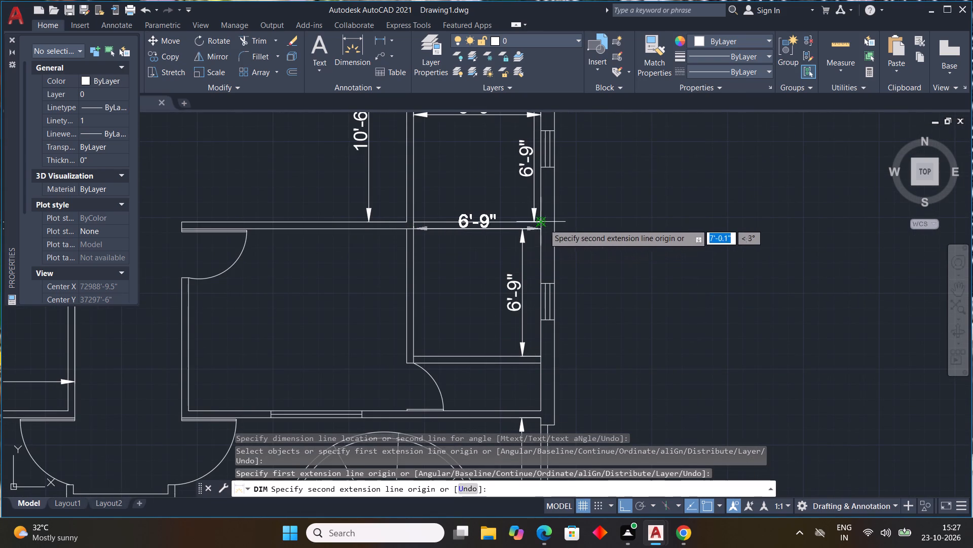
click(539, 229)
click(532, 259)
Dimension the inner height of the narrow space below that small right room, placing the line near the right wall.
scroll(547, 266, down, 3)
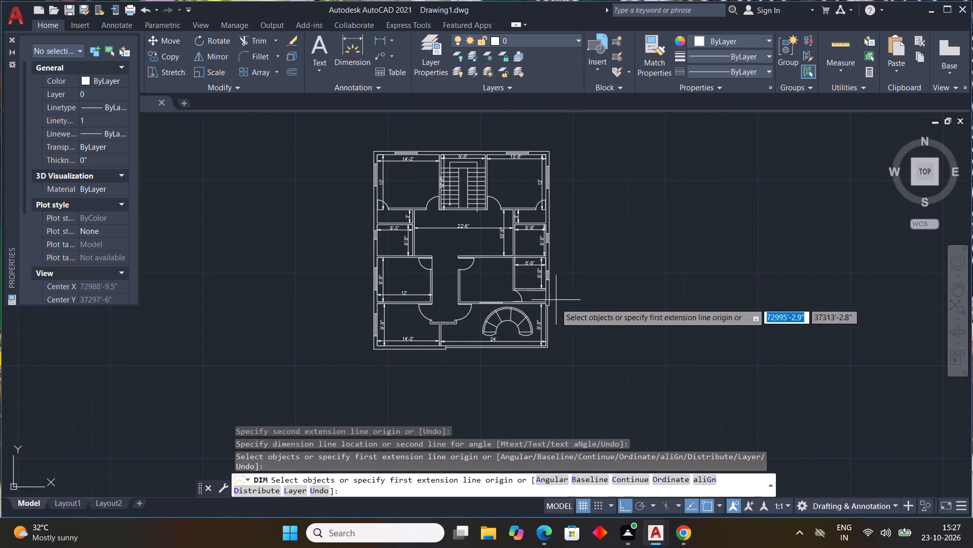
middle_drag(555, 305, 533, 263)
middle_drag(525, 259, 516, 255)
scroll(502, 246, up, 4)
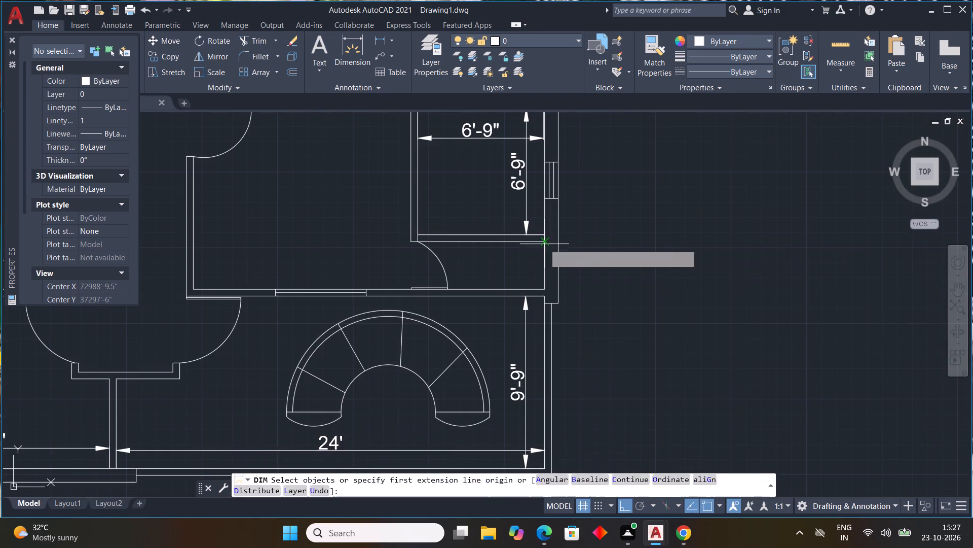
click(544, 244)
click(545, 290)
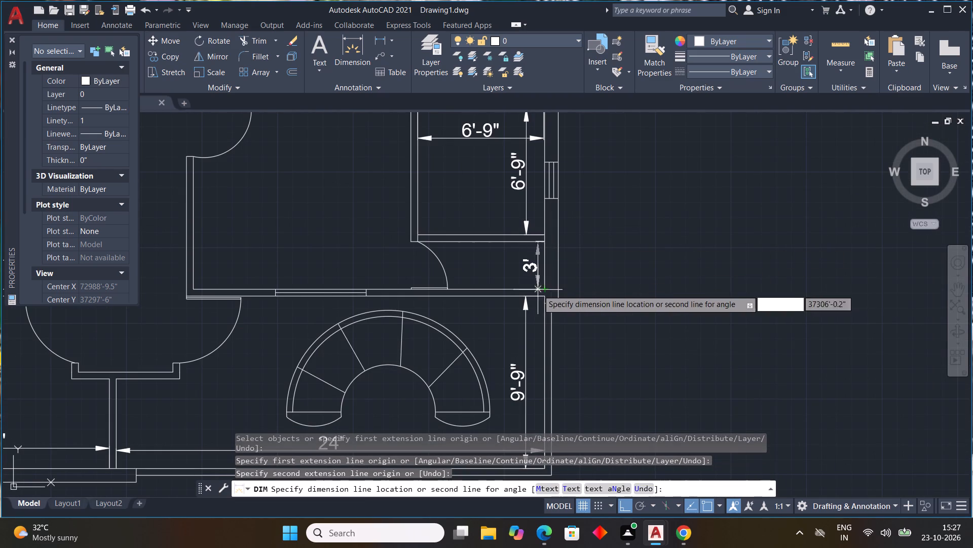
click(523, 290)
Dimension the width of the room left of the small right room, up to the door-side wall end, placing the line across its middle.
scroll(549, 278, down, 1)
middle_drag(553, 277, 624, 313)
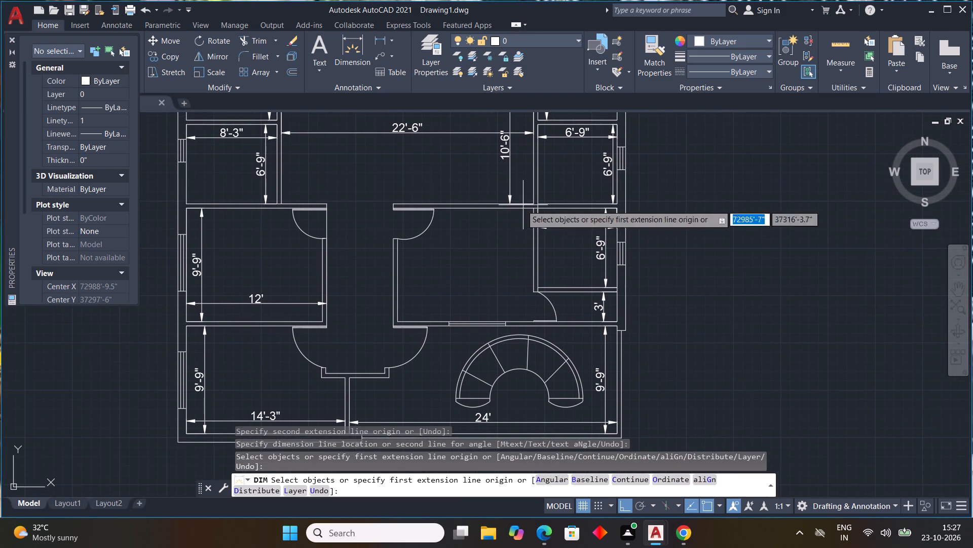
scroll(530, 210, up, 2)
click(535, 206)
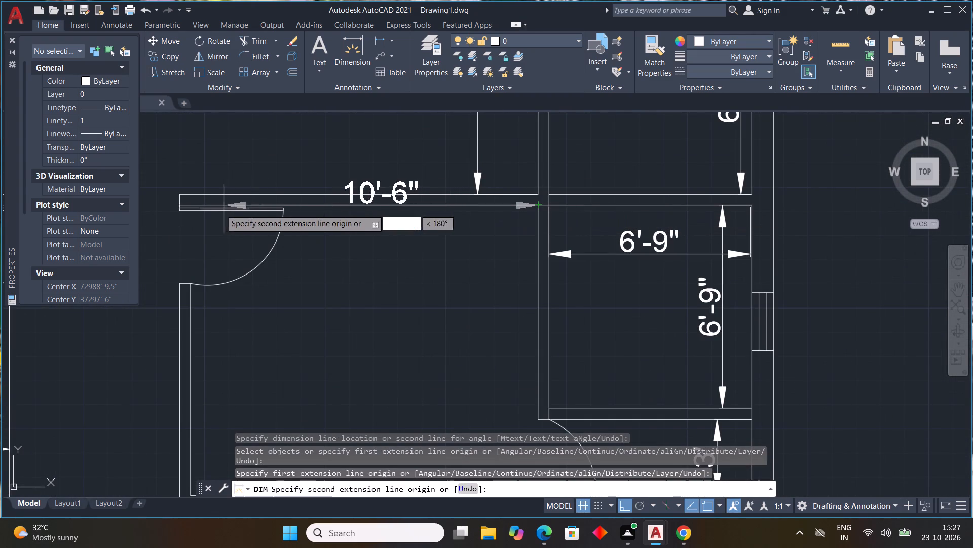
click(180, 205)
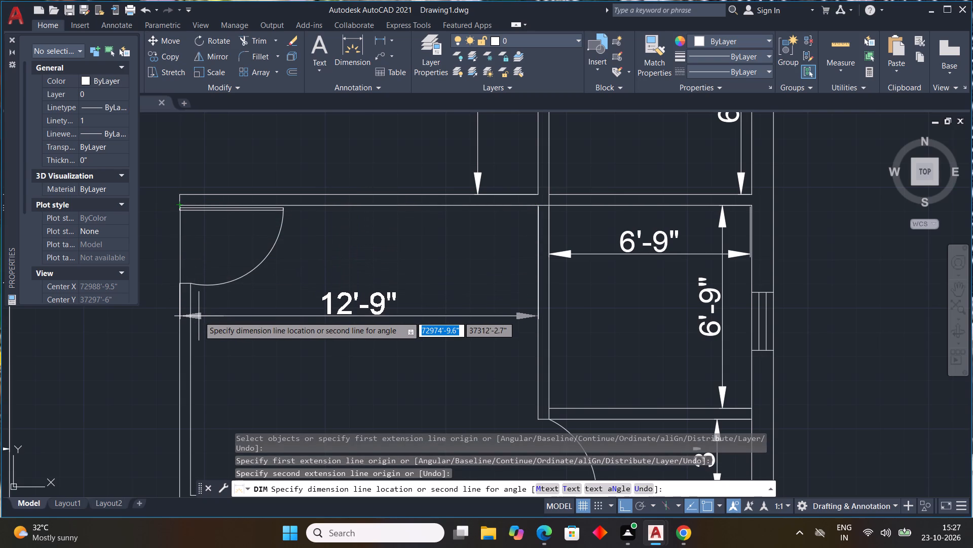
click(199, 316)
Dimension the inner height of that same room, placing the line inside near its right partition wall, and end the dimension command.
scroll(278, 300, down, 4)
scroll(329, 295, up, 1)
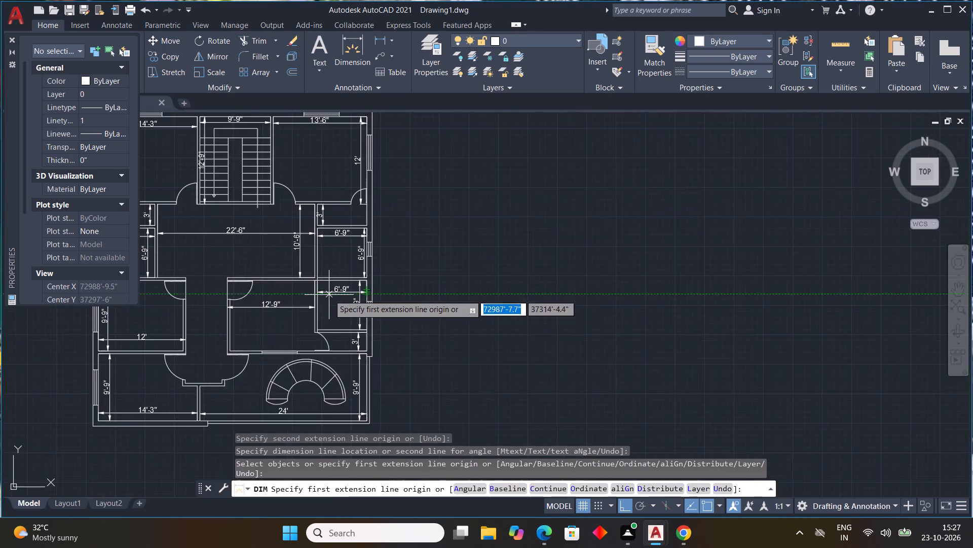
middle_drag(331, 292, 393, 251)
scroll(364, 235, up, 2)
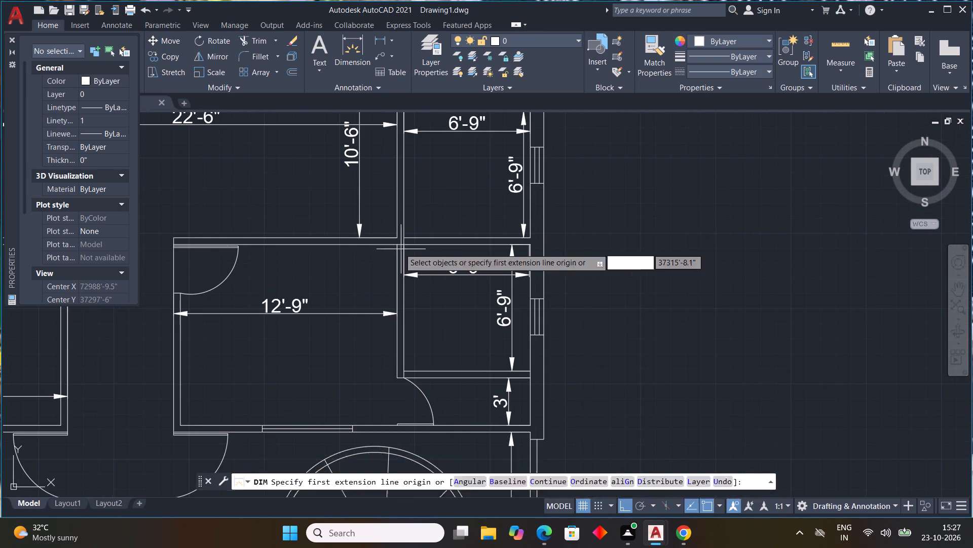
click(395, 246)
scroll(367, 354, down, 2)
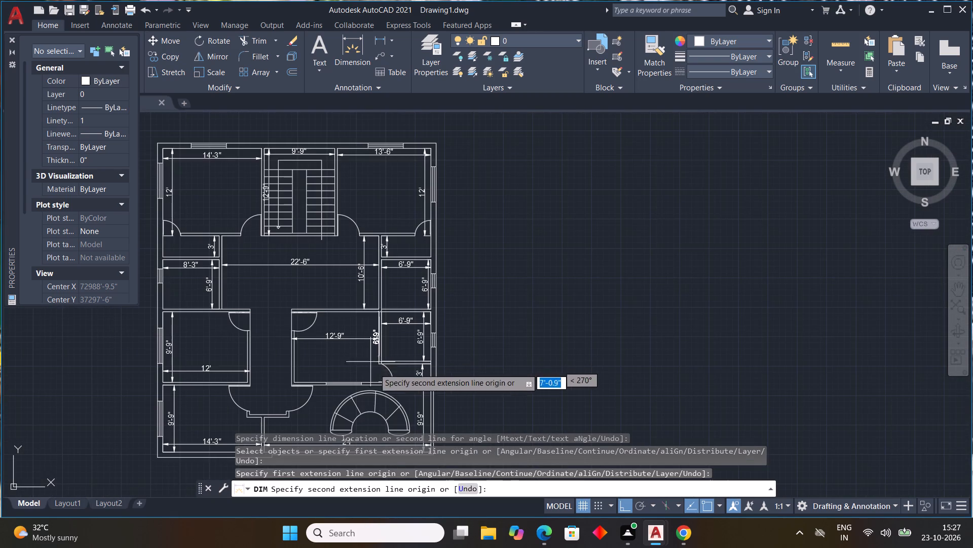
scroll(377, 376, up, 4)
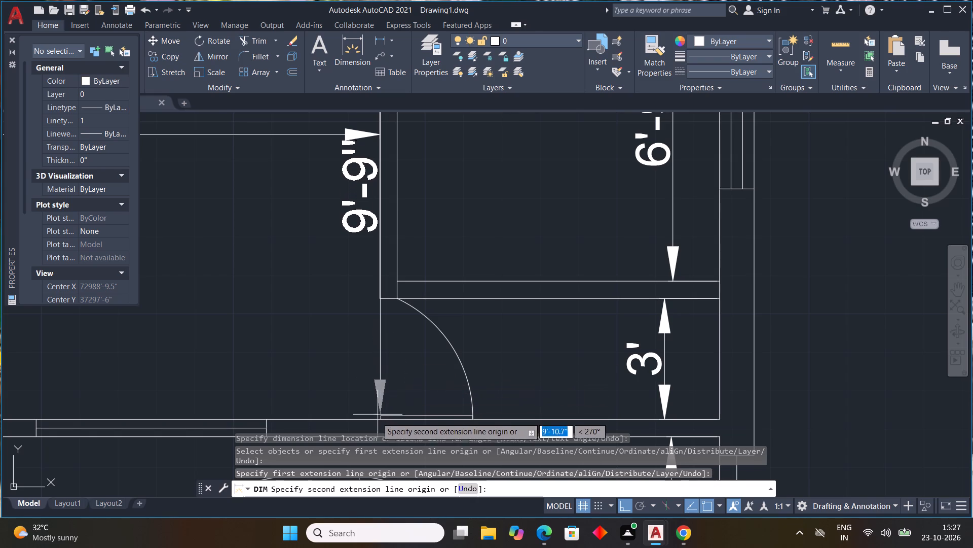
click(376, 419)
scroll(328, 408, down, 2)
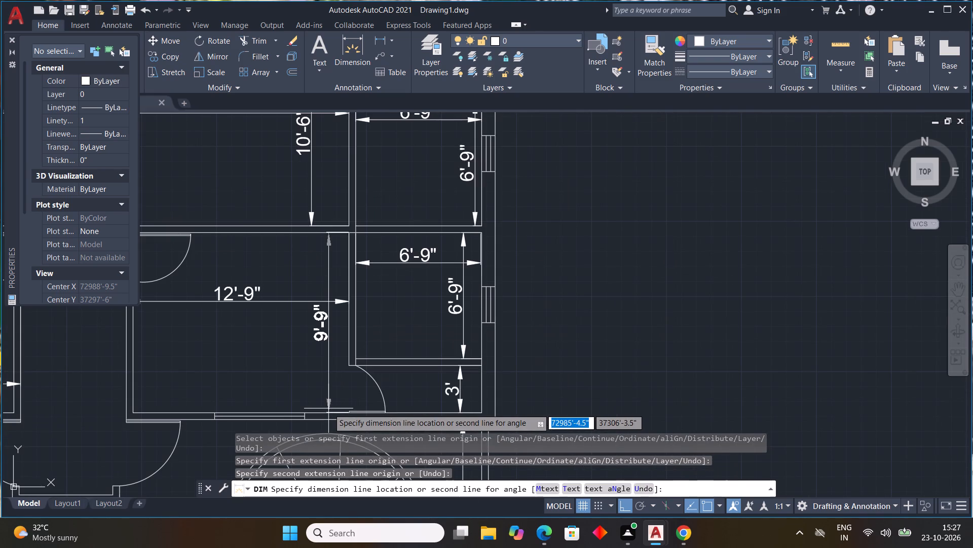
click(328, 408)
key(Escape)
key(grave)
key(Escape)
key(Escape)
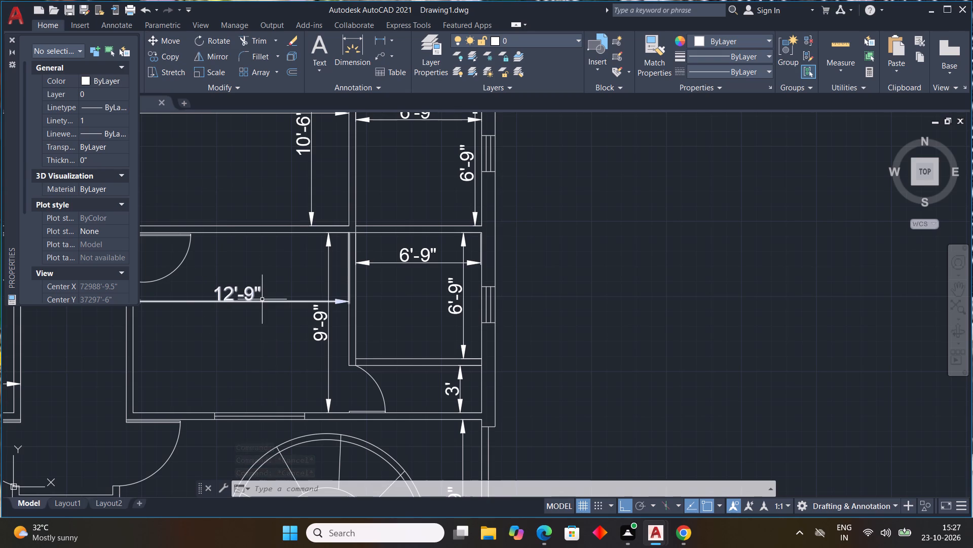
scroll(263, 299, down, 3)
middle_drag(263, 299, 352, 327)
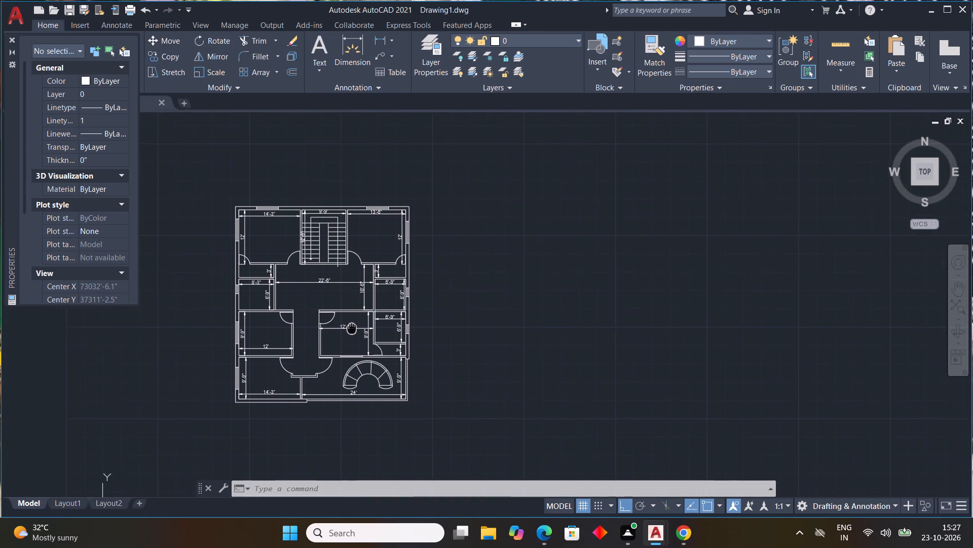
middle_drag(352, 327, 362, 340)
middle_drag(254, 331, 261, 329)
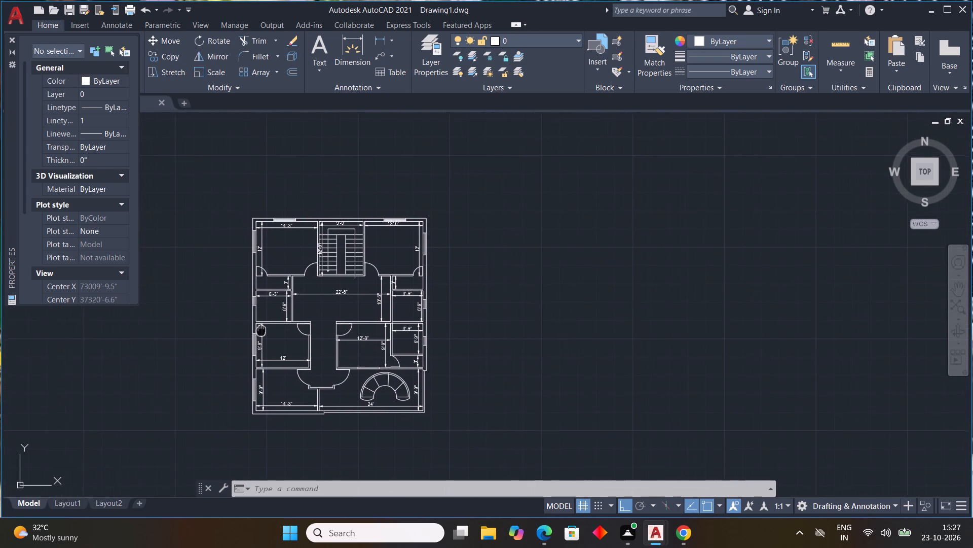
Add the multiline text label "BED ROOM" inside the upper-left room of the floor plan.
middle_drag(261, 329, 310, 317)
middle_click(310, 317)
middle_click(310, 317)
middle_drag(310, 317, 323, 316)
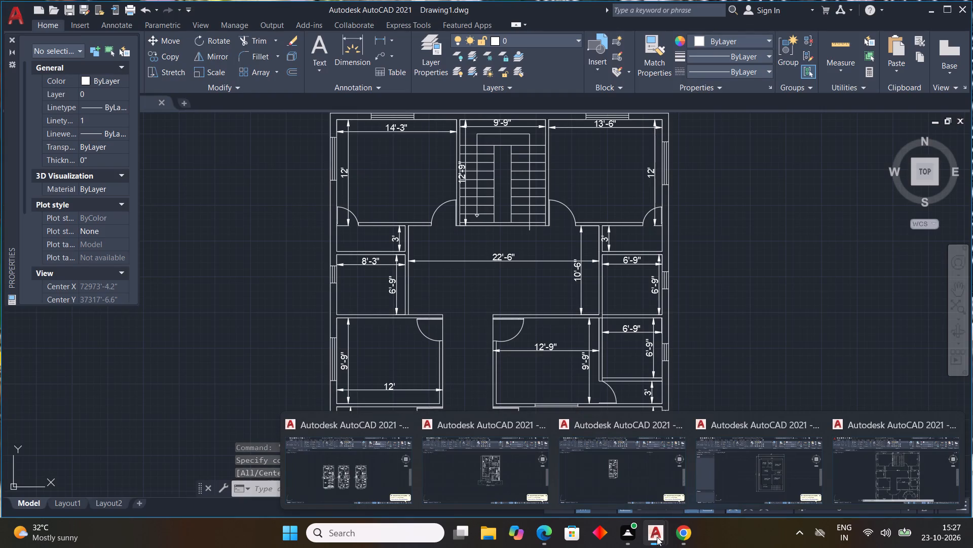
click(887, 481)
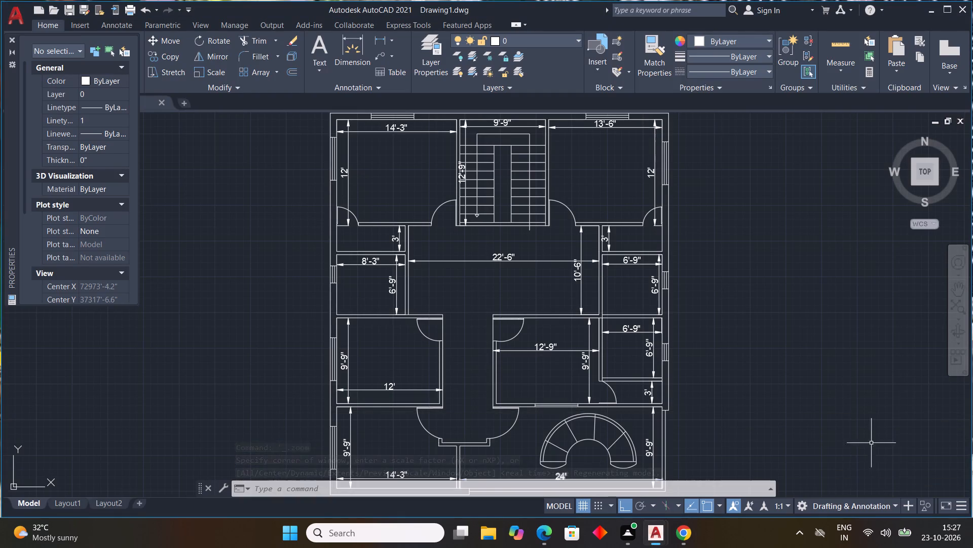
click(315, 45)
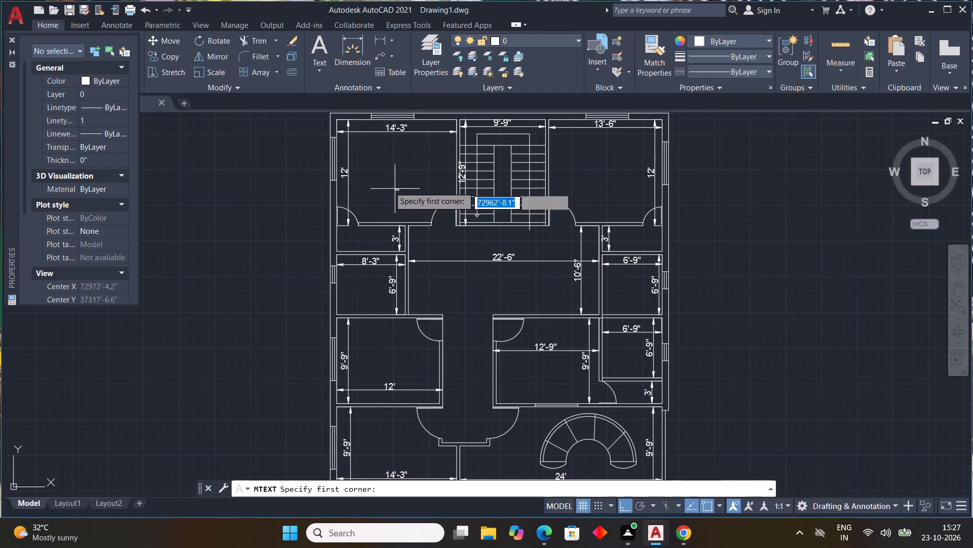
scroll(382, 176, up, 1)
middle_drag(380, 174, 220, 220)
click(188, 185)
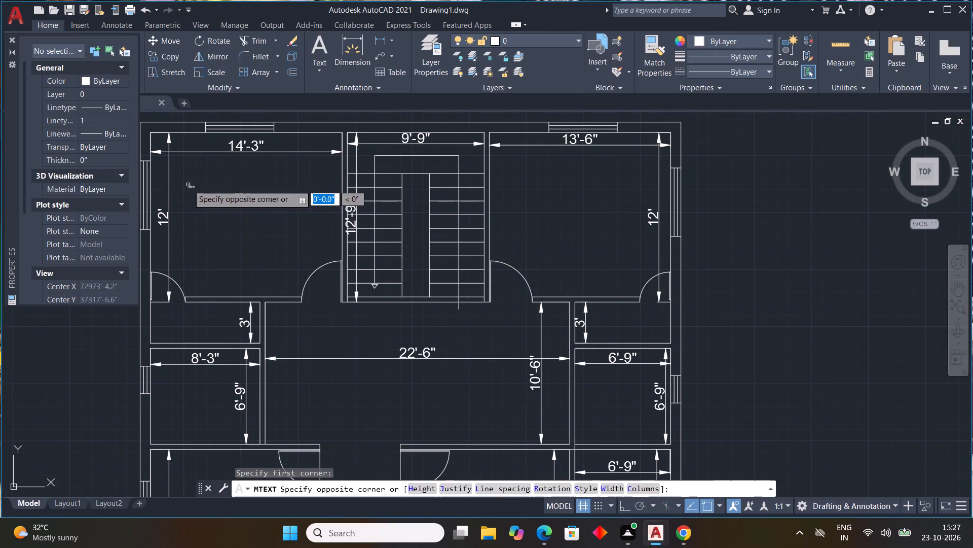
click(303, 242)
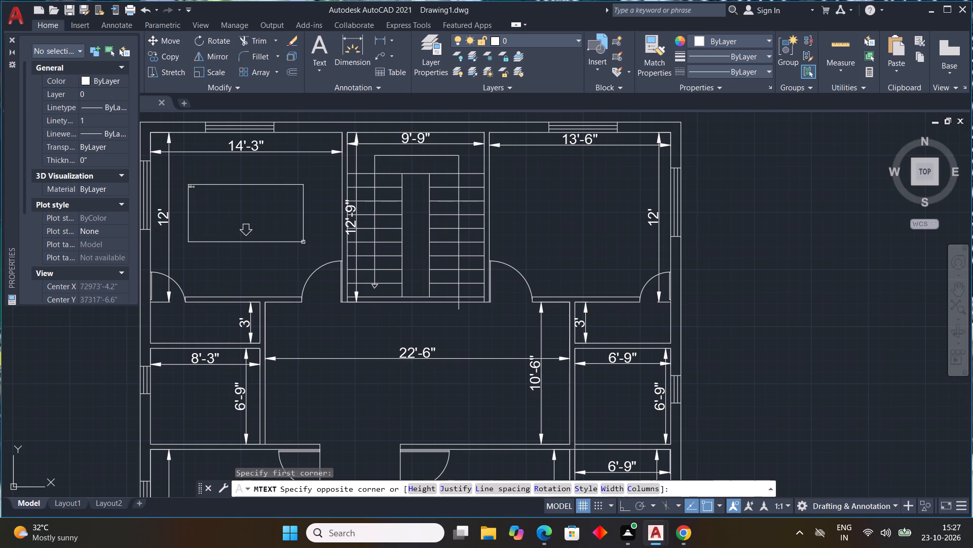
text(BED ROOM)
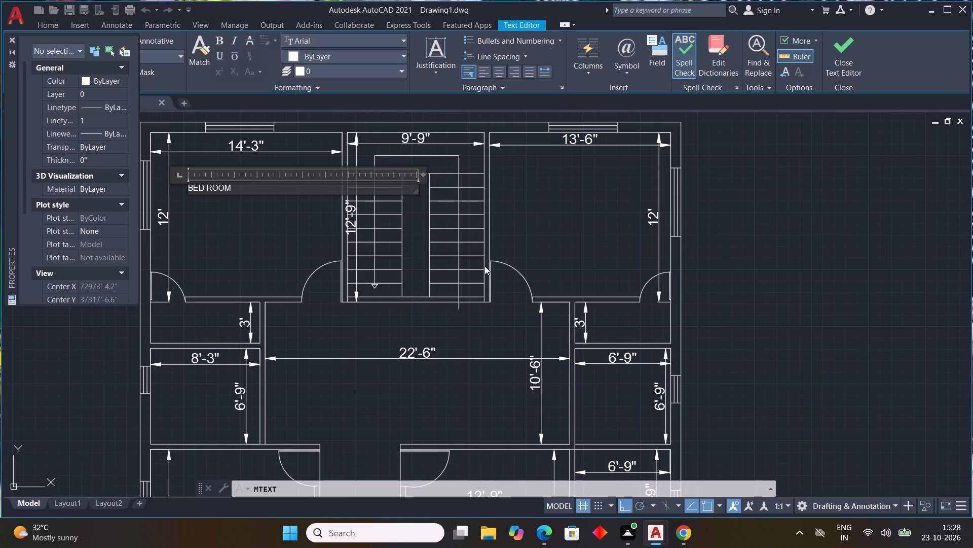
click(560, 199)
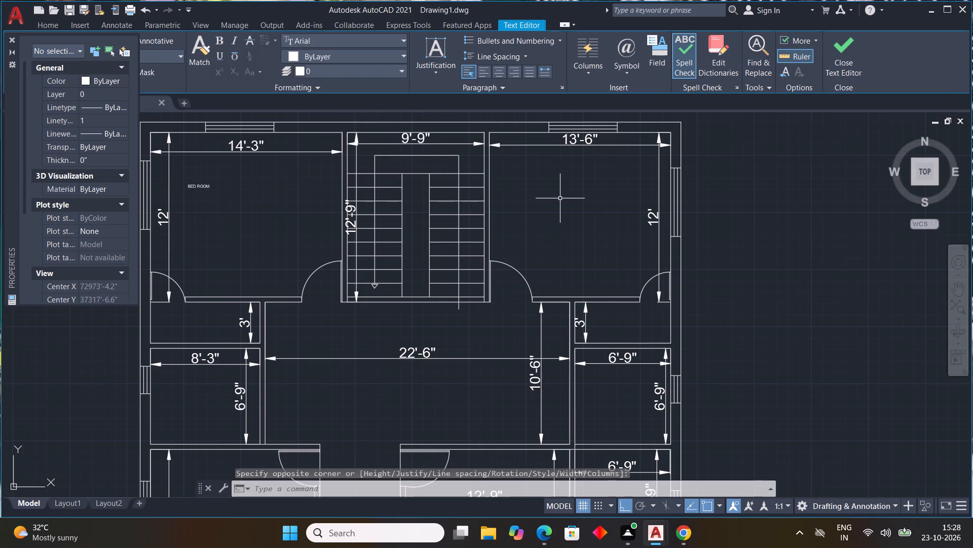
Set the text height of the BED ROOM label to 9".
click(202, 184)
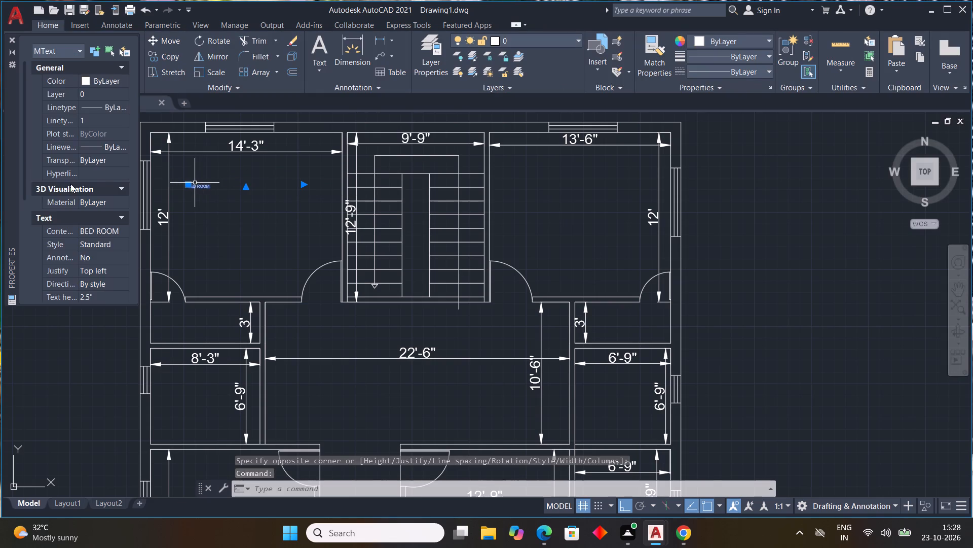
scroll(99, 177, down, 3)
click(105, 121)
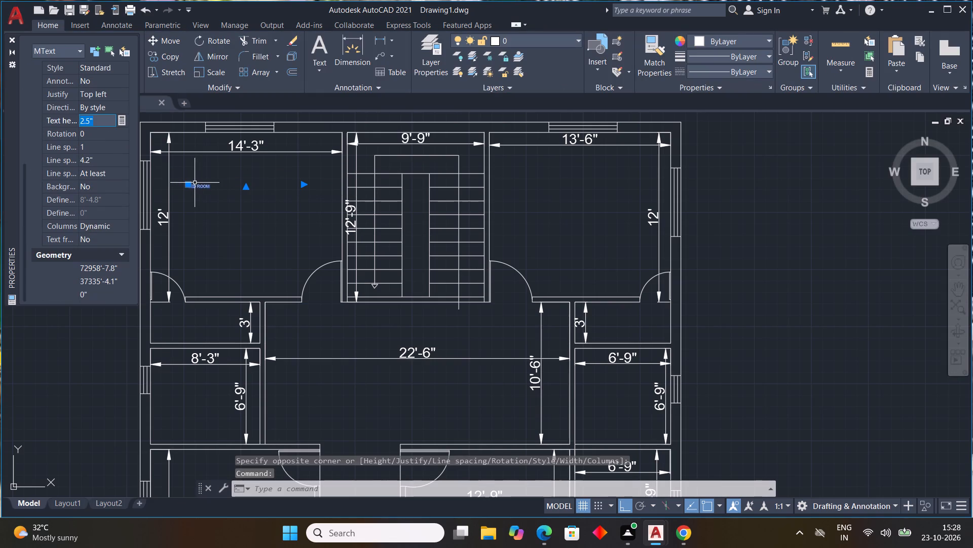
drag(105, 121, 50, 121)
text(9")
key(Return)
key(Escape)
key(Escape)
key(Escape)
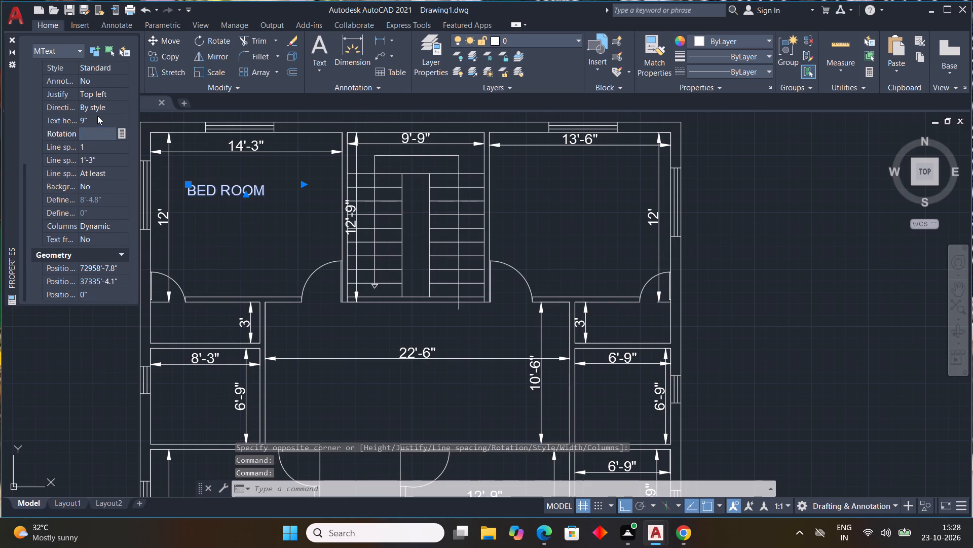
key(Escape)
Move the BED ROOM label straight down into the lower part of the same room, just above the door level.
click(228, 186)
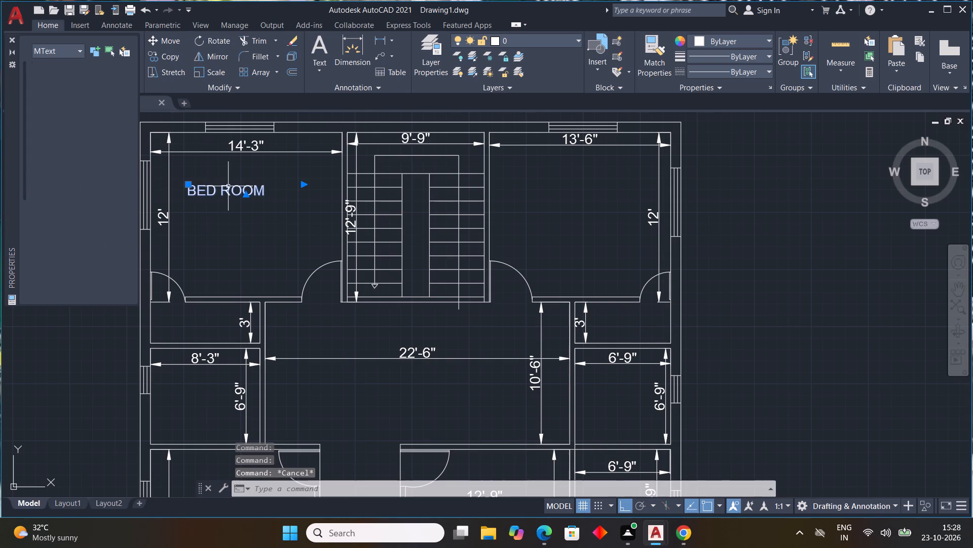
click(185, 185)
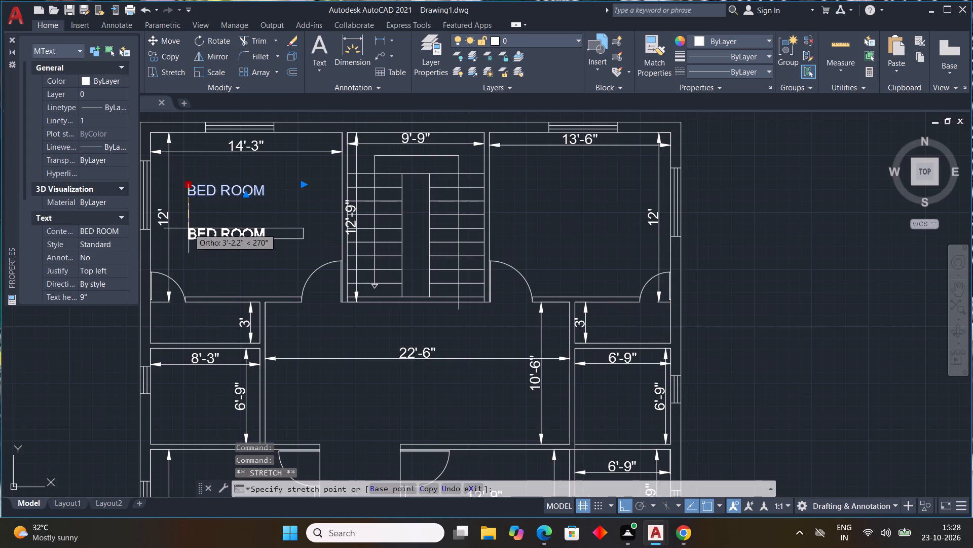
click(189, 228)
click(185, 227)
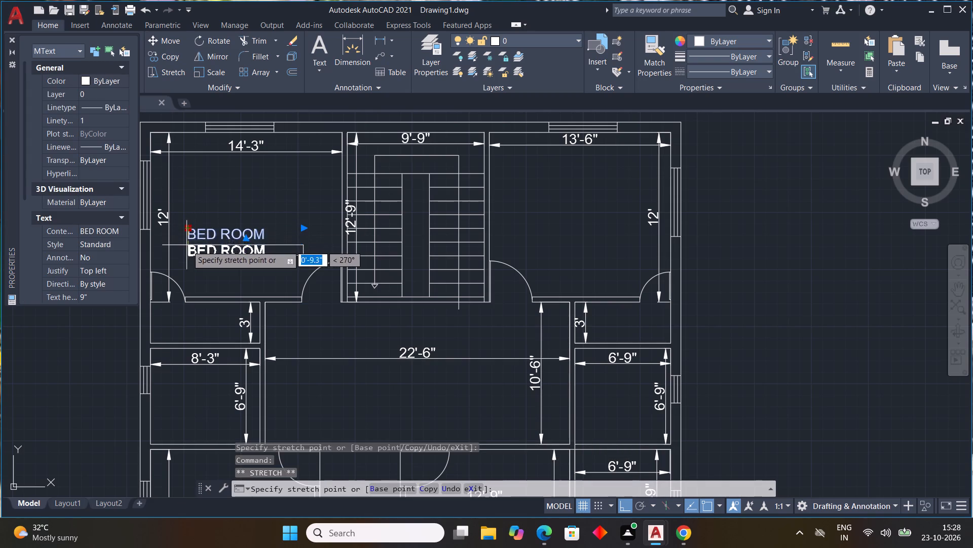
click(189, 249)
key(Escape)
key(Escape)
key(Escape)
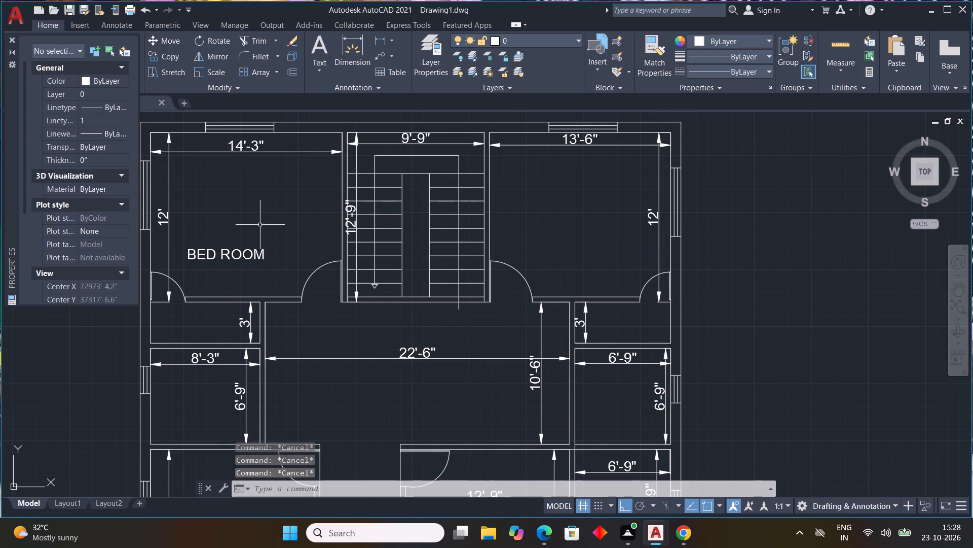
Insert the Bed - Queen block from DesignCenter's Home - Space Planner drawing at scale 1 in the empty area right of the plan.
key(ctrl+2)
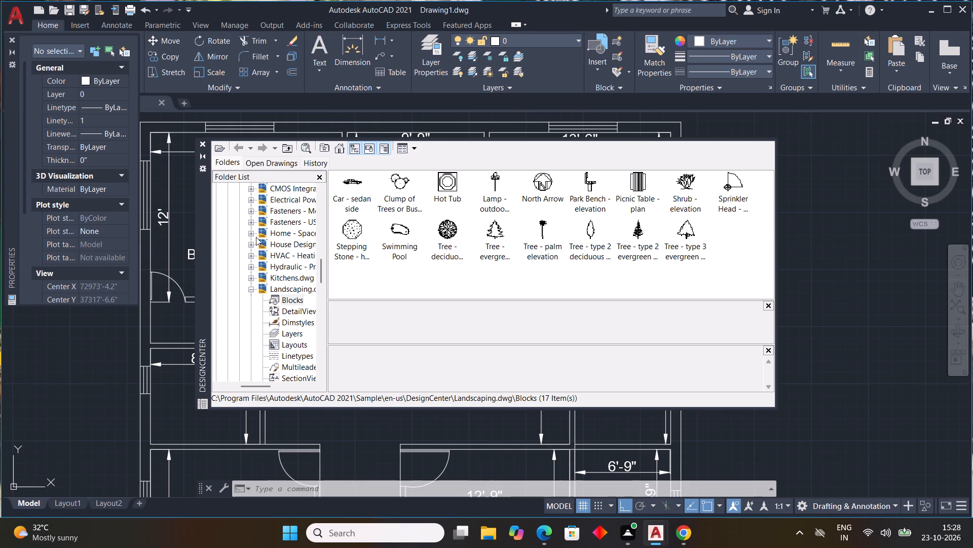
click(273, 233)
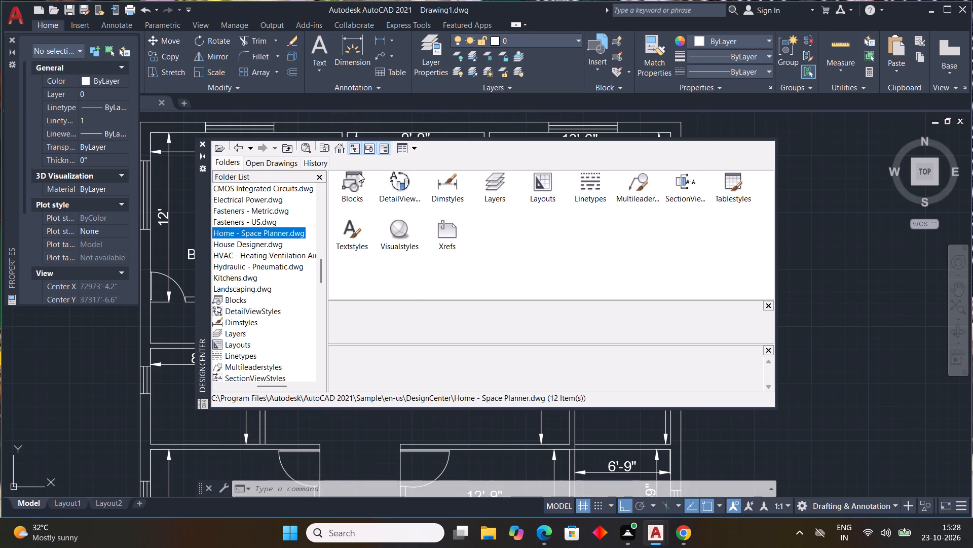
double_click(359, 173)
double_click(359, 173)
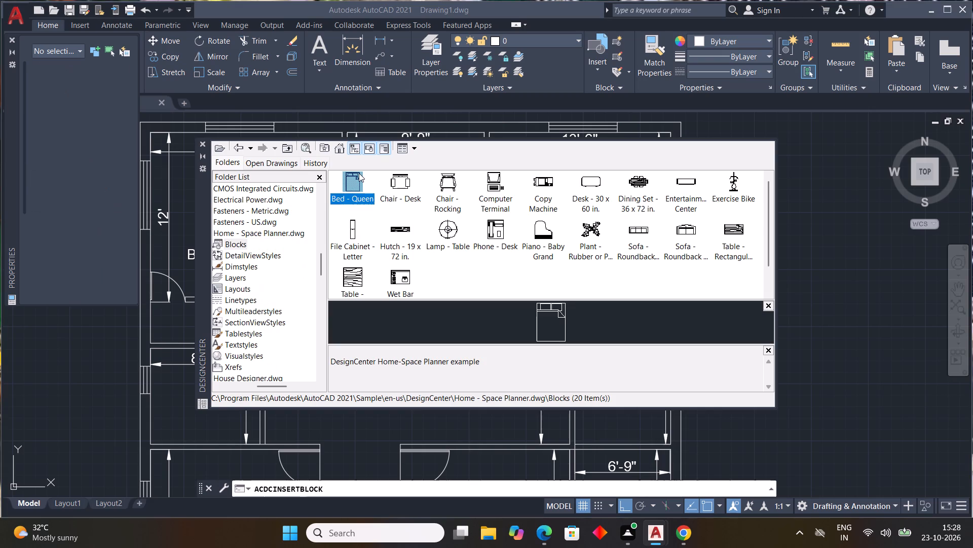
click(565, 348)
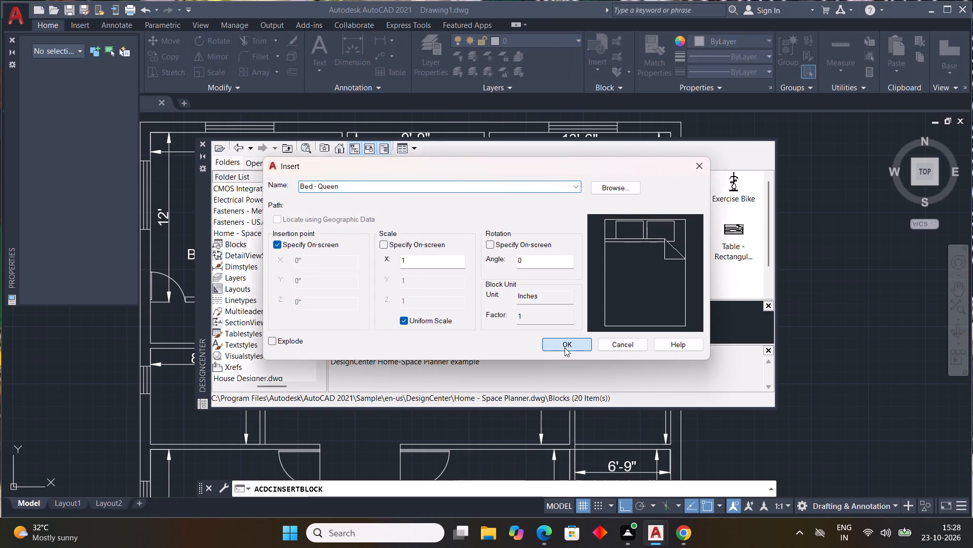
click(832, 296)
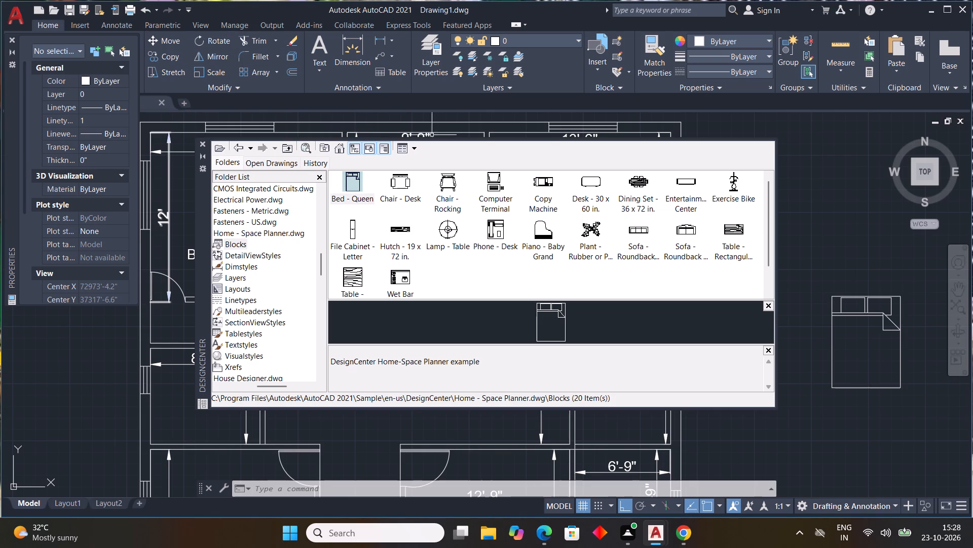
Insert the Chair - Rocking block at scale 1 outside the plan, above the bed.
double_click(450, 185)
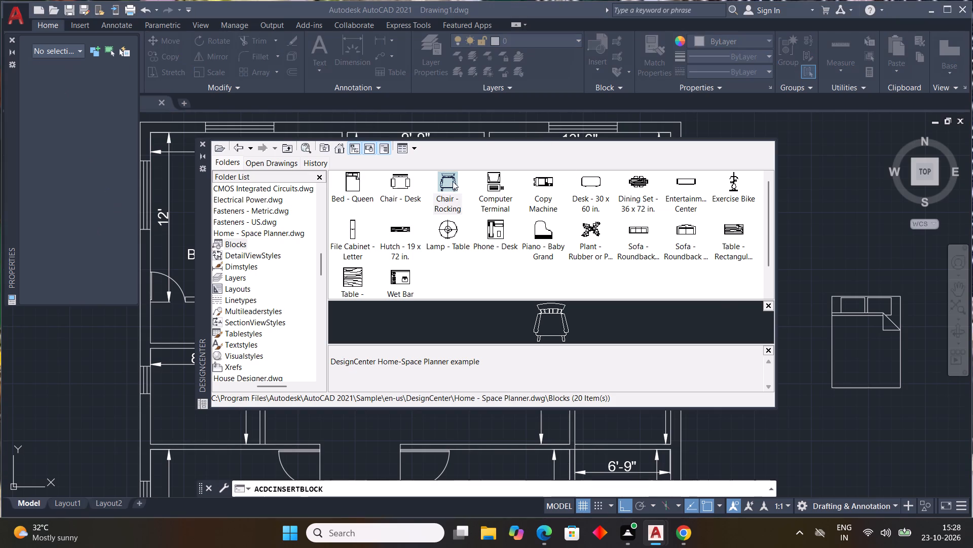
drag(571, 346, 572, 338)
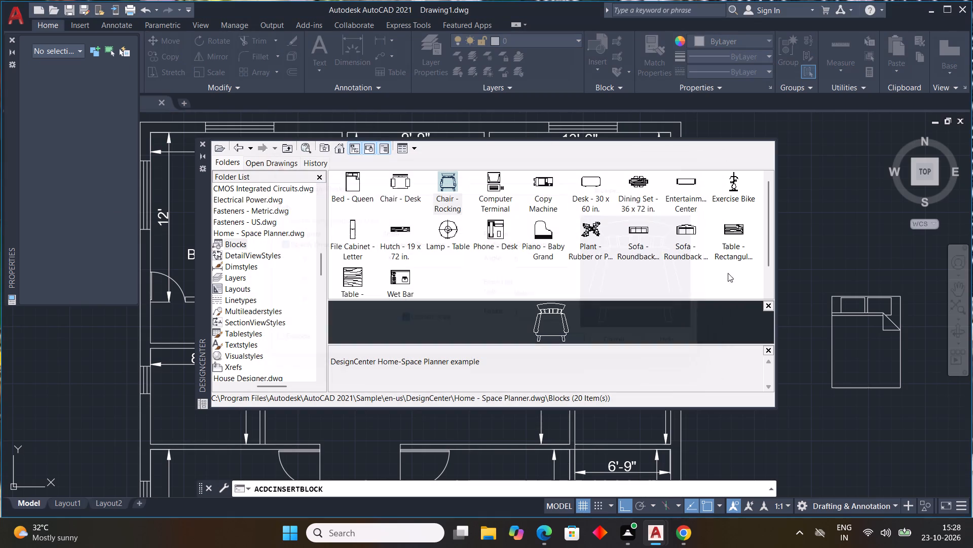
click(826, 215)
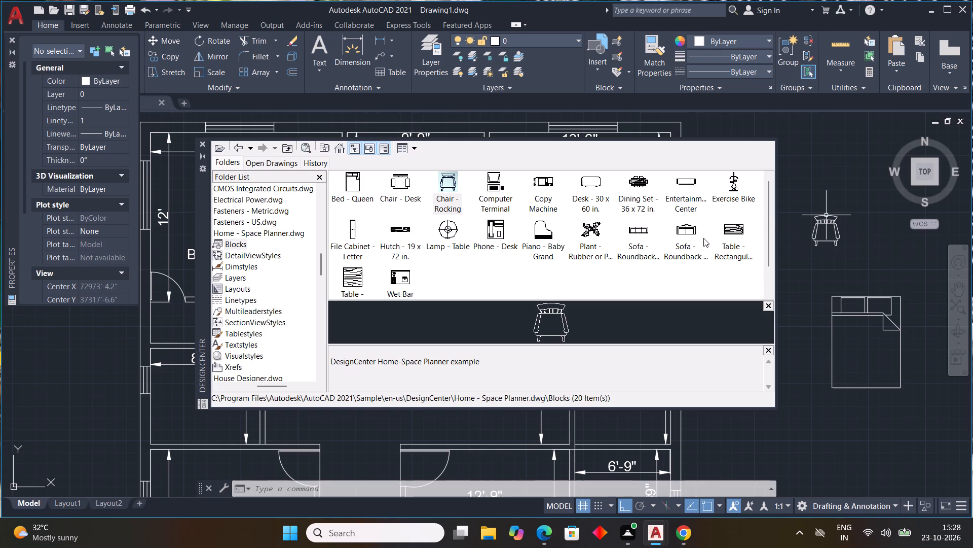
Insert the three-seat Sofa - Roundback block outside the plan, above the rocking chair.
double_click(632, 226)
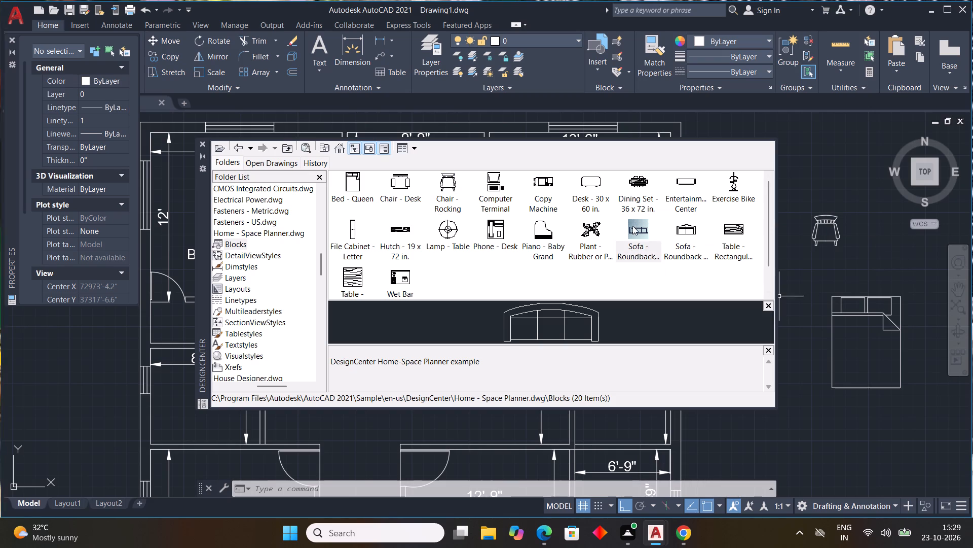
click(566, 345)
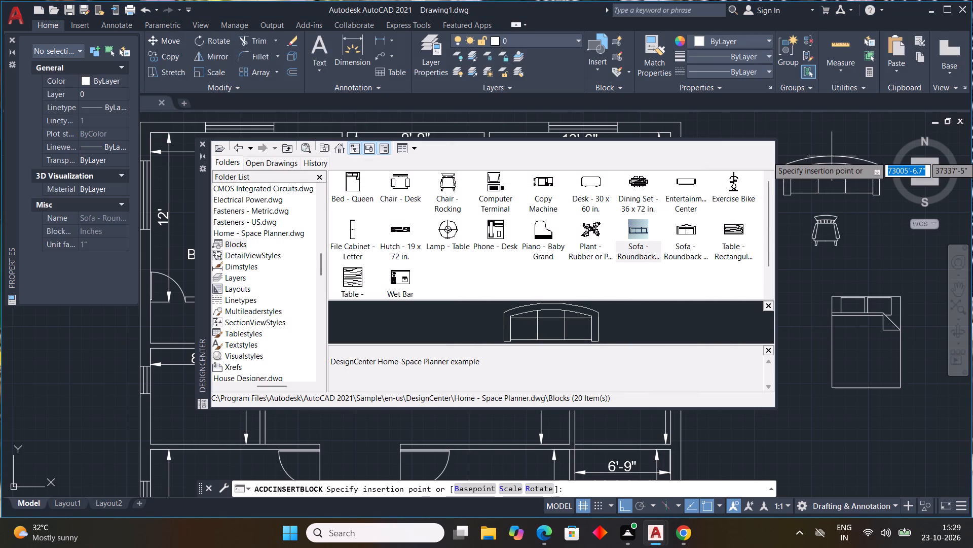
click(830, 156)
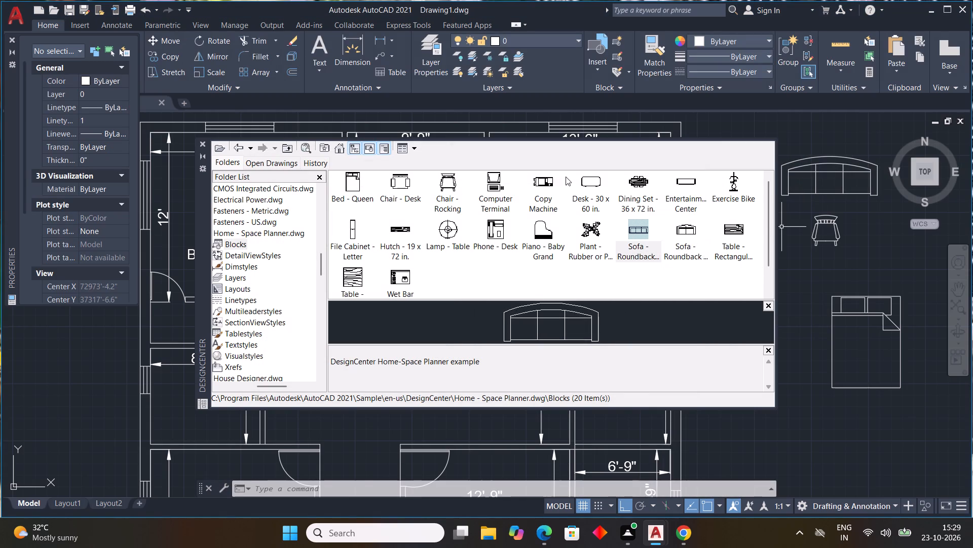
Insert the Desk - 30 x 60 in. block at scale 1 outside the plan, below the bed.
double_click(580, 179)
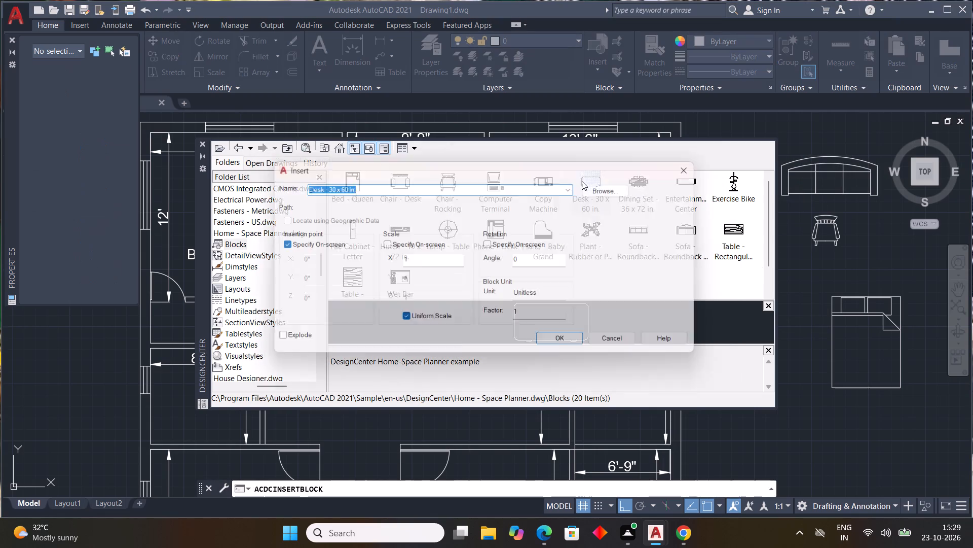
click(569, 347)
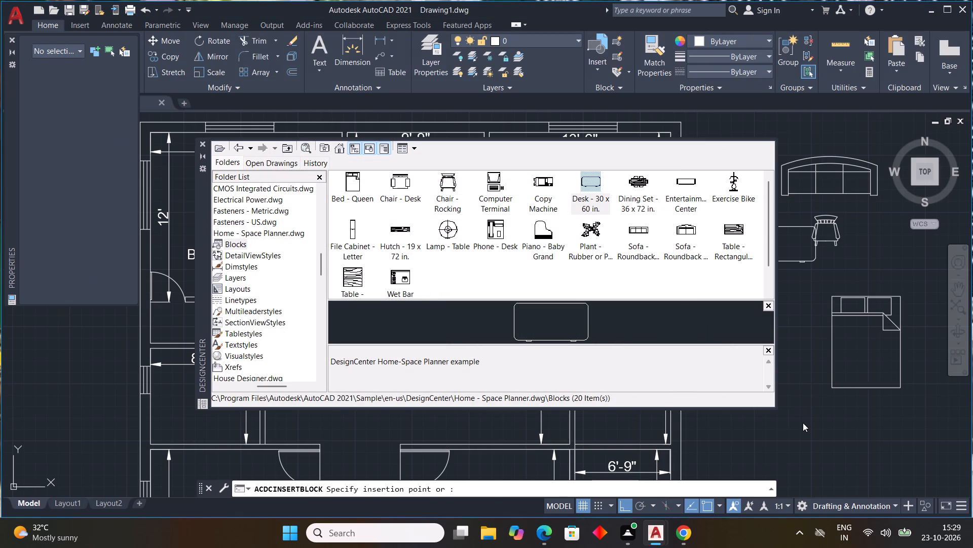
click(797, 430)
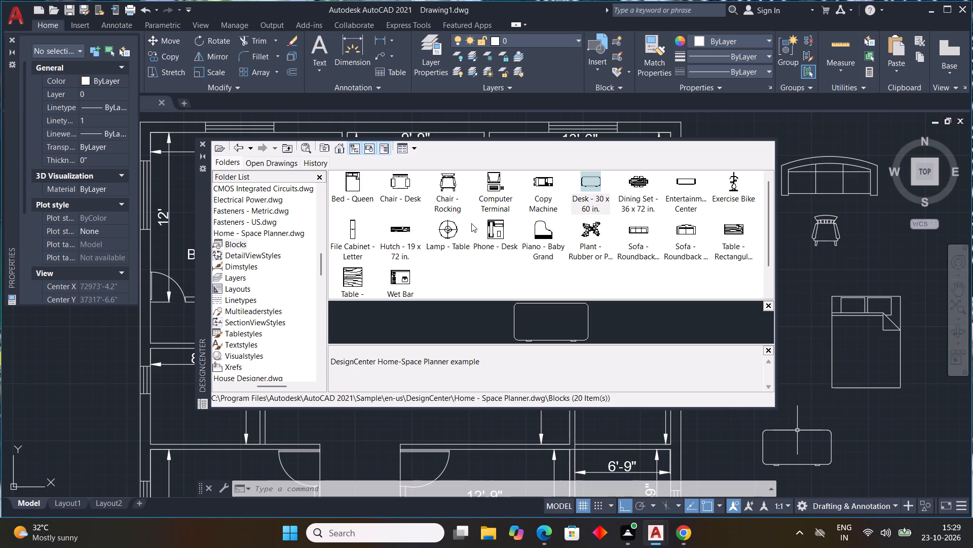
Insert the Toilet - top block from the House Designer drawing at scale 1, beside the rocking chair outside the plan.
scroll(256, 237, down, 2)
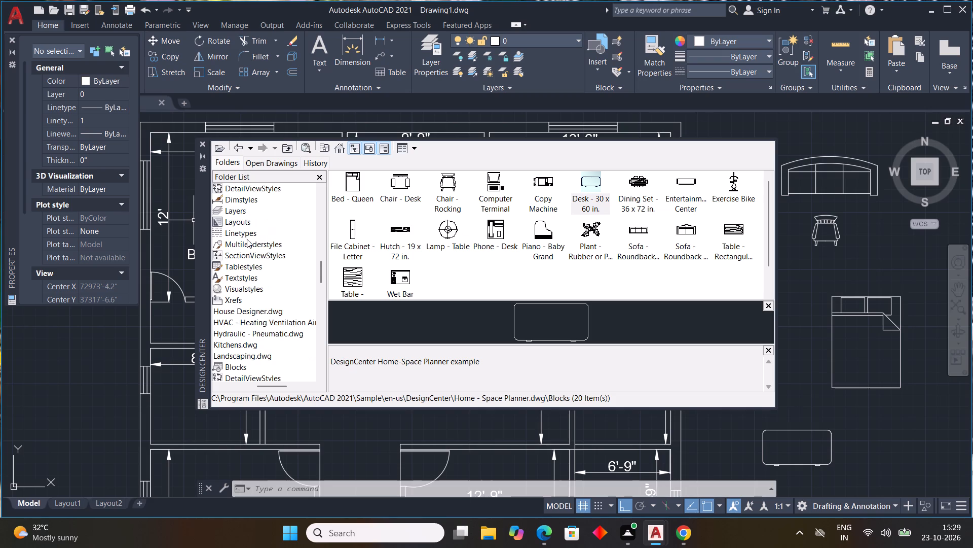
click(233, 312)
click(349, 189)
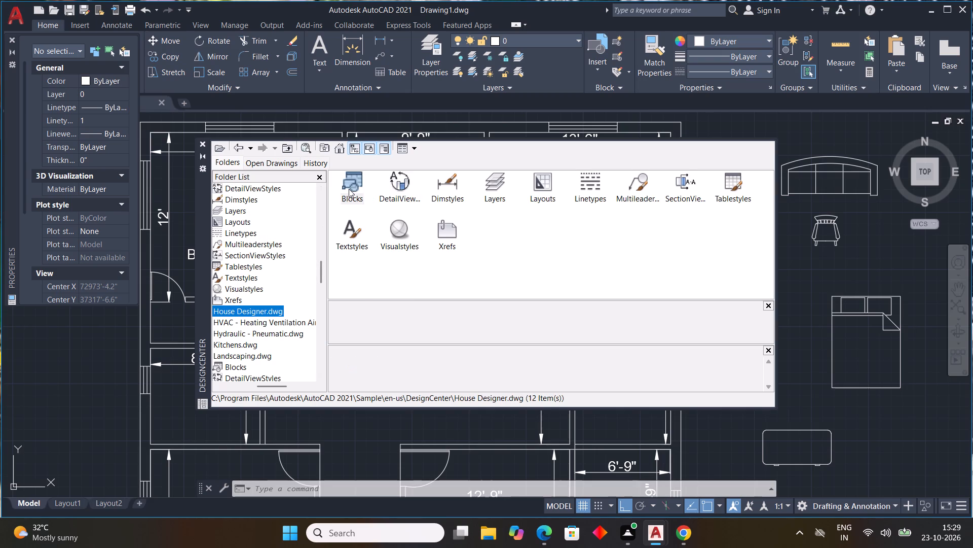
click(349, 189)
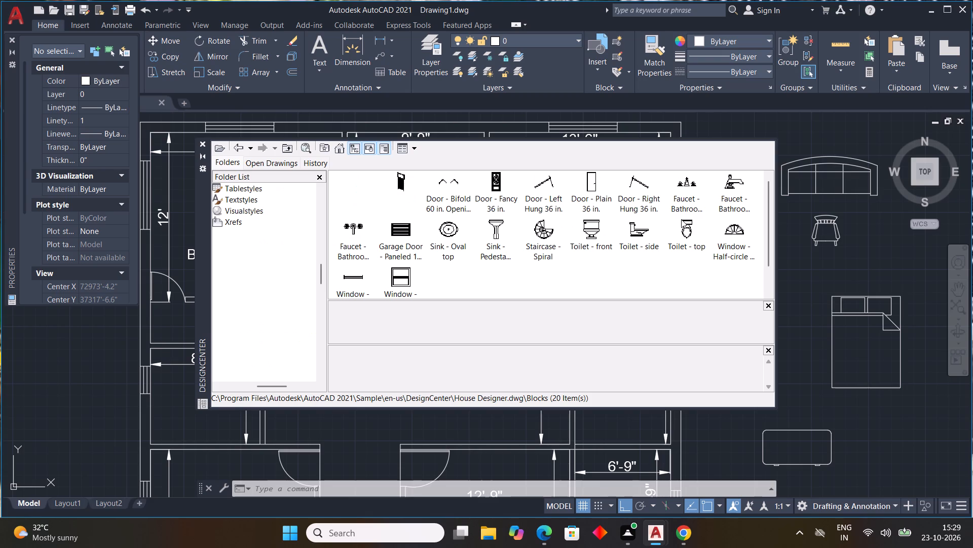
double_click(686, 227)
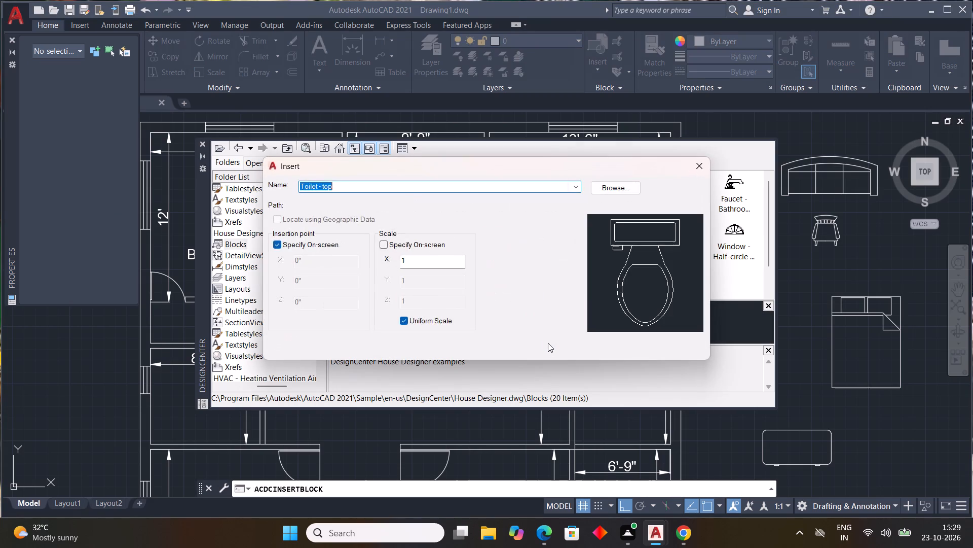
click(550, 346)
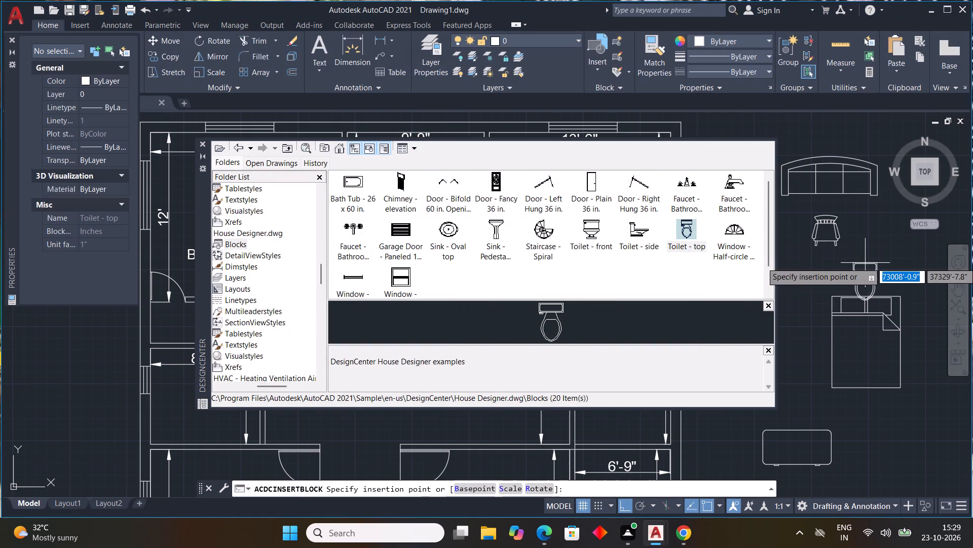
click(881, 232)
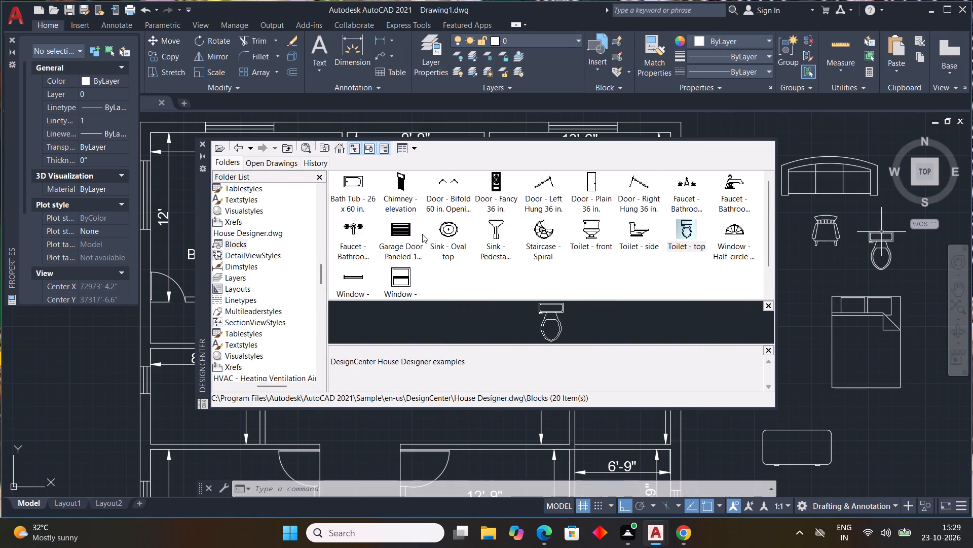
Insert the Sink - Oval top block at scale 1 outside the plan, beside the desk.
double_click(450, 226)
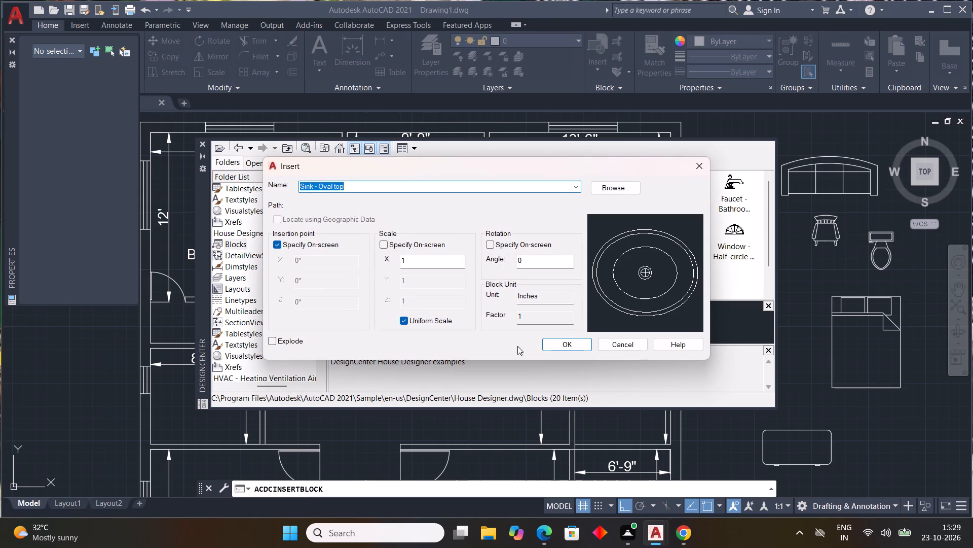
click(557, 347)
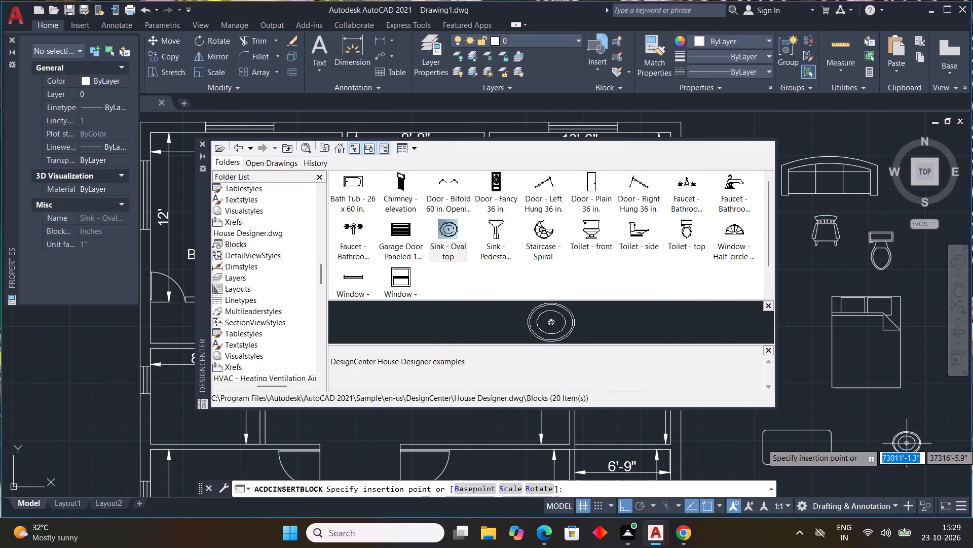
click(912, 442)
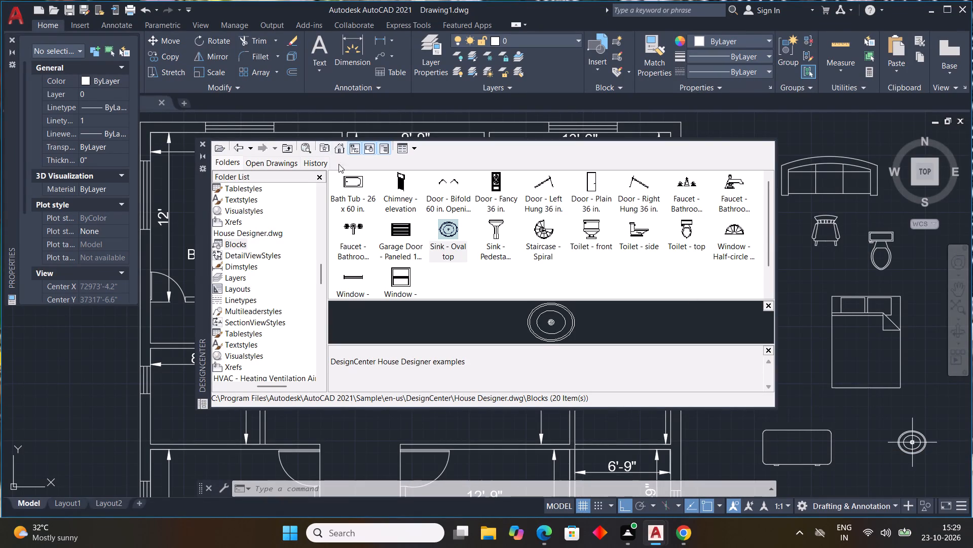
Insert the Bath Tub - 26 x 60 in. block at scale 1 outside the plan, on the side opposite the furniture.
double_click(358, 185)
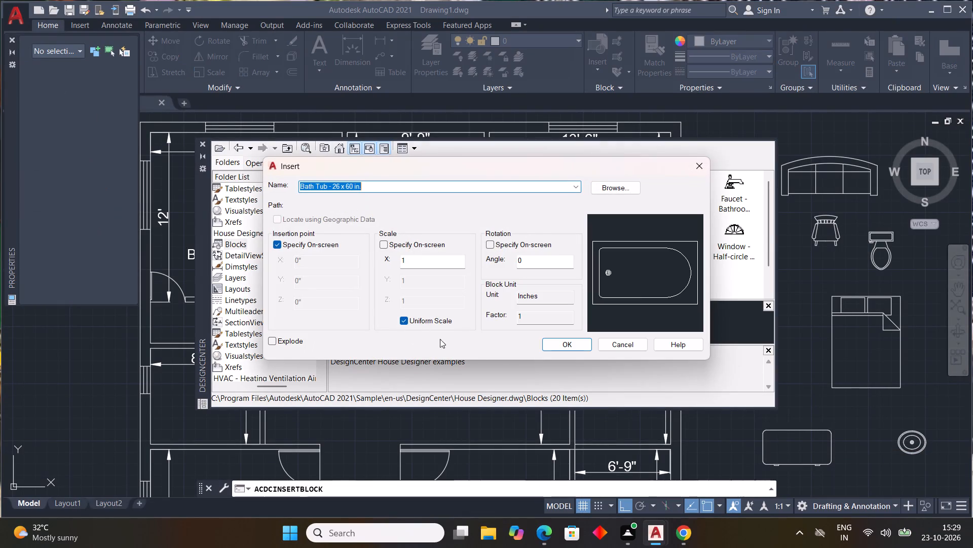
click(576, 348)
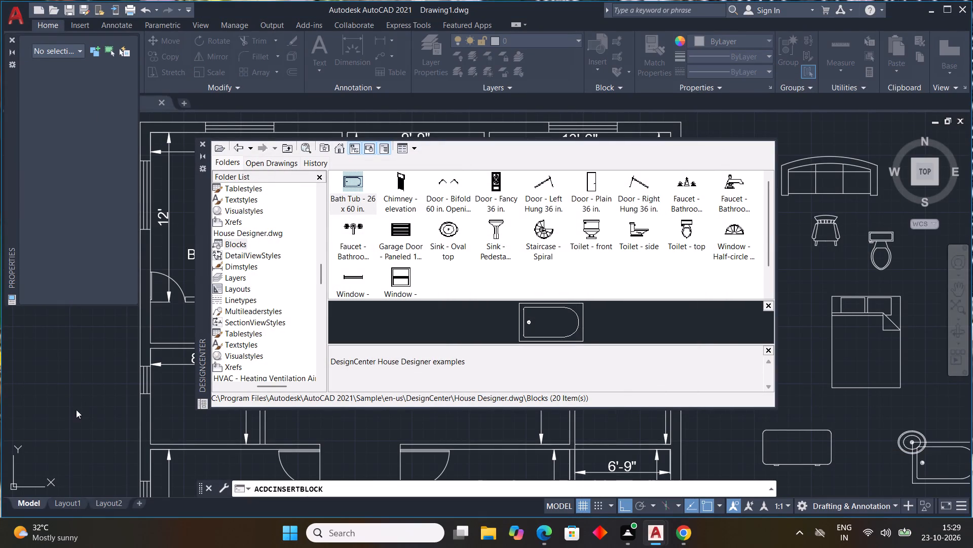
click(25, 366)
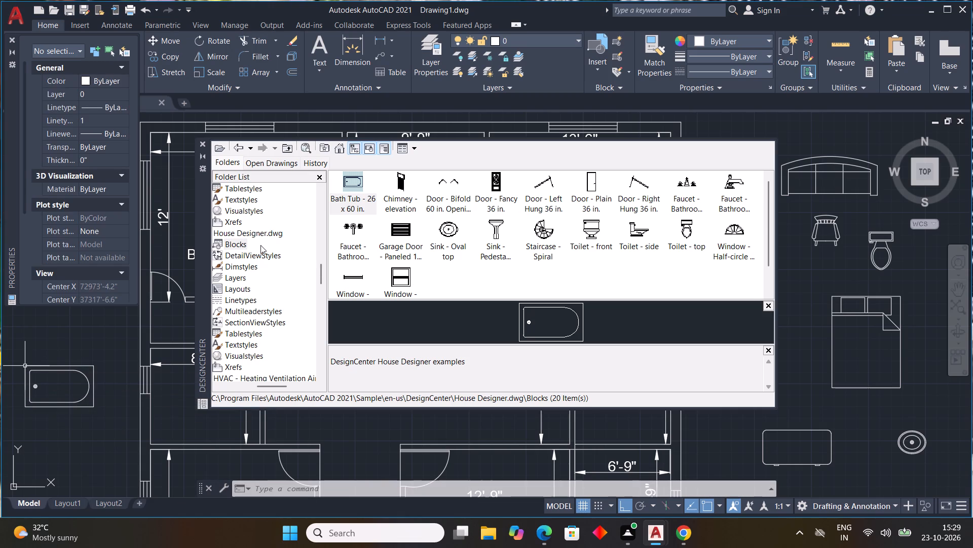
Insert the Range-Oven - 30 in top block from the Kitchens drawing outside the plan, above the bath tub.
scroll(260, 245, down, 2)
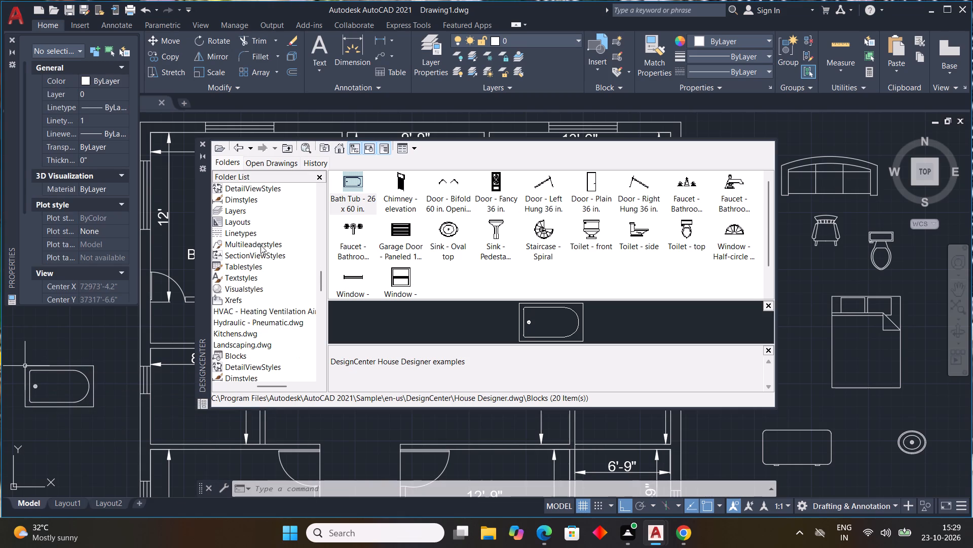
click(231, 334)
click(231, 334)
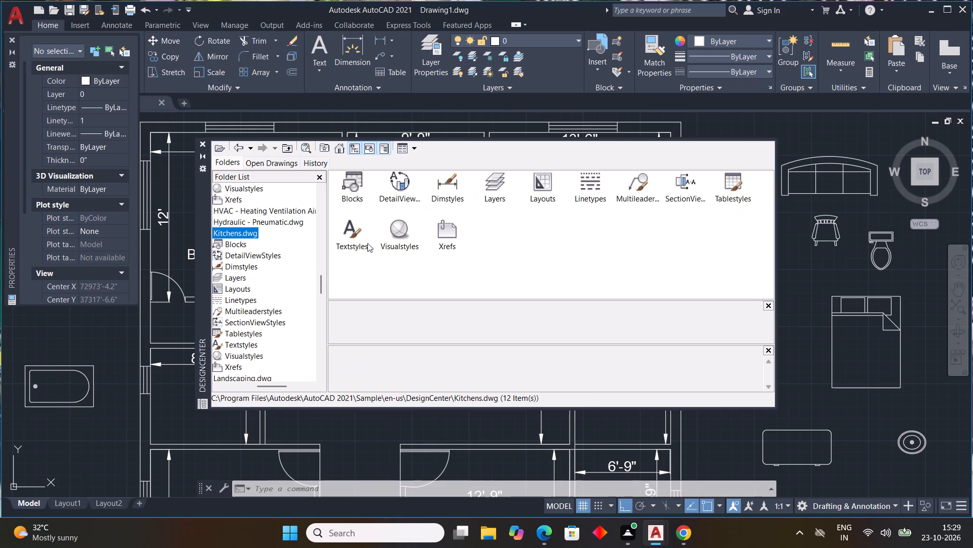
double_click(355, 184)
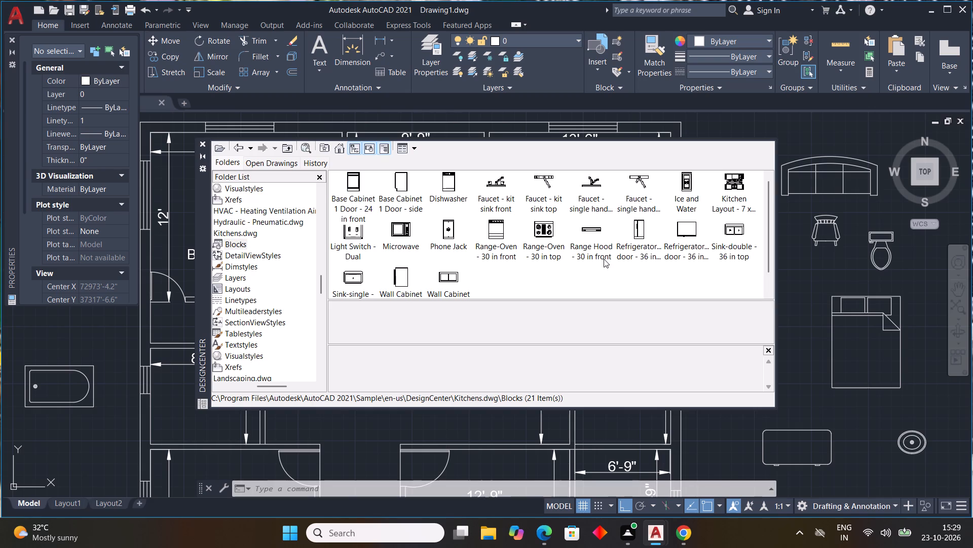
double_click(541, 233)
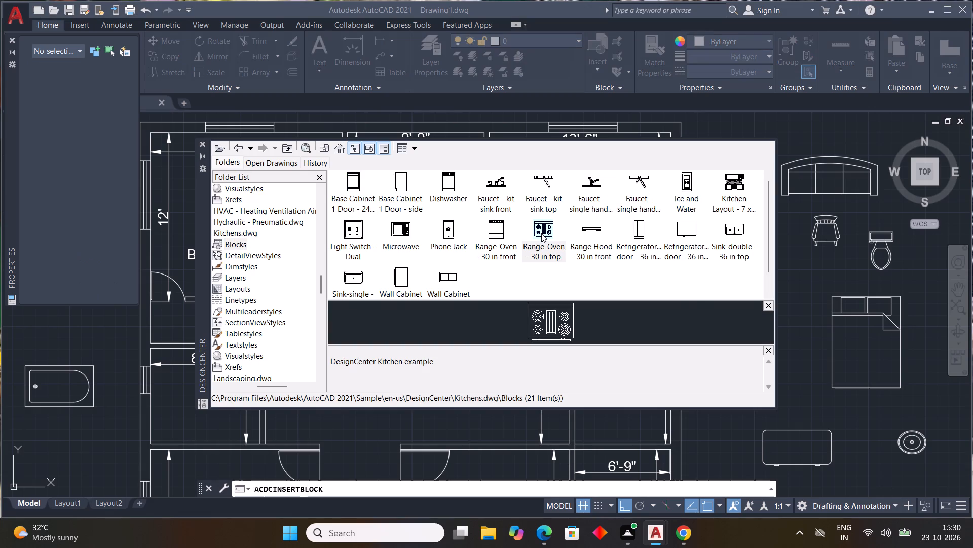
click(565, 344)
scroll(565, 344, down, 1)
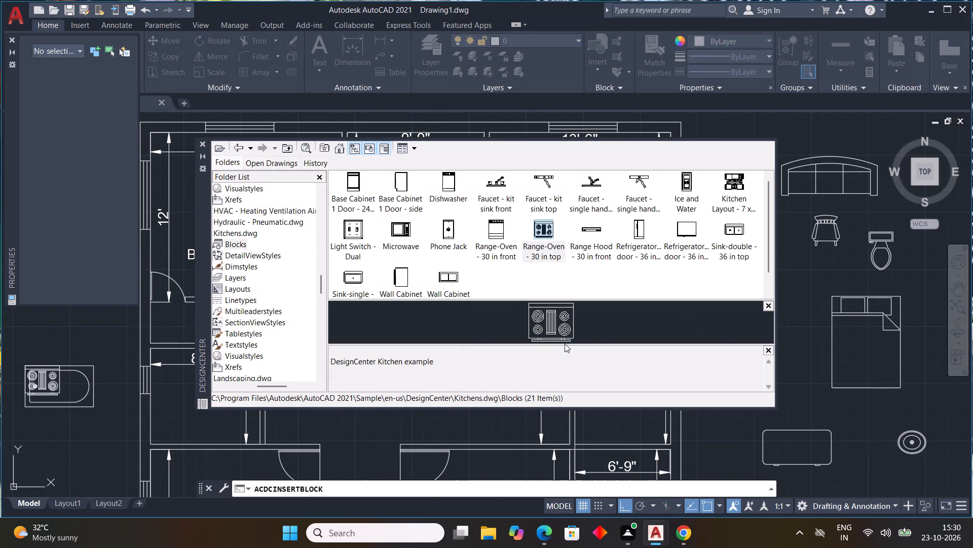
scroll(565, 344, down, 2)
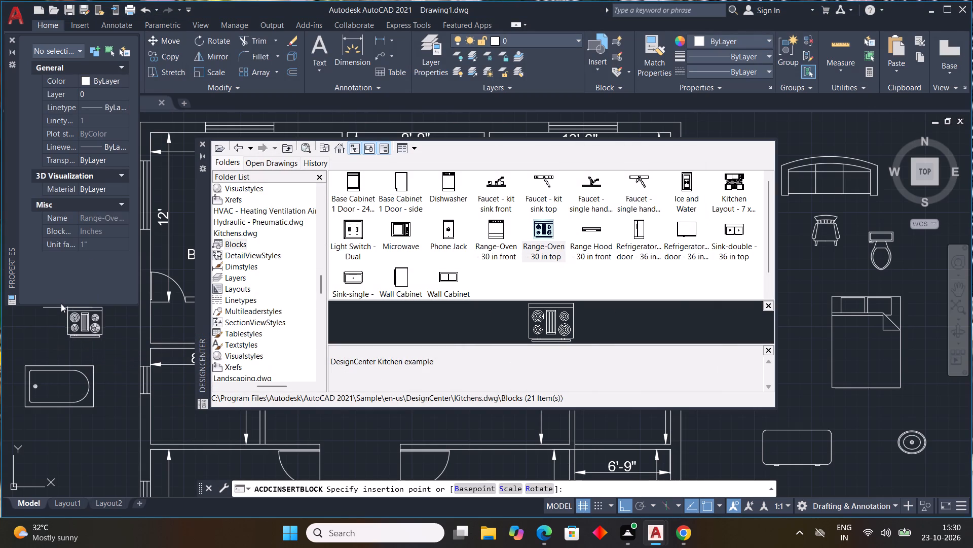
click(62, 313)
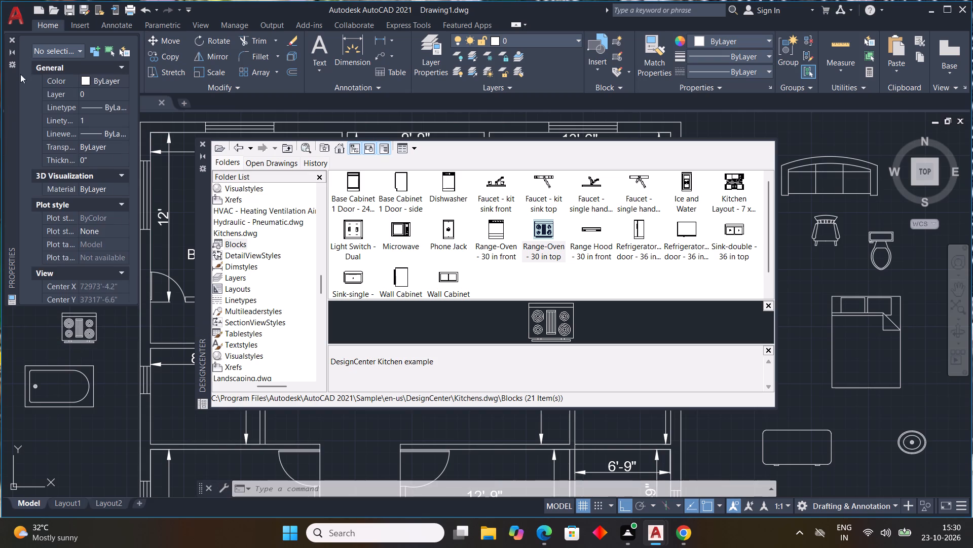
Insert the Sink-single - 30 in top block at scale 1 outside the plan, above the range-oven, and close DesignCenter.
click(7, 35)
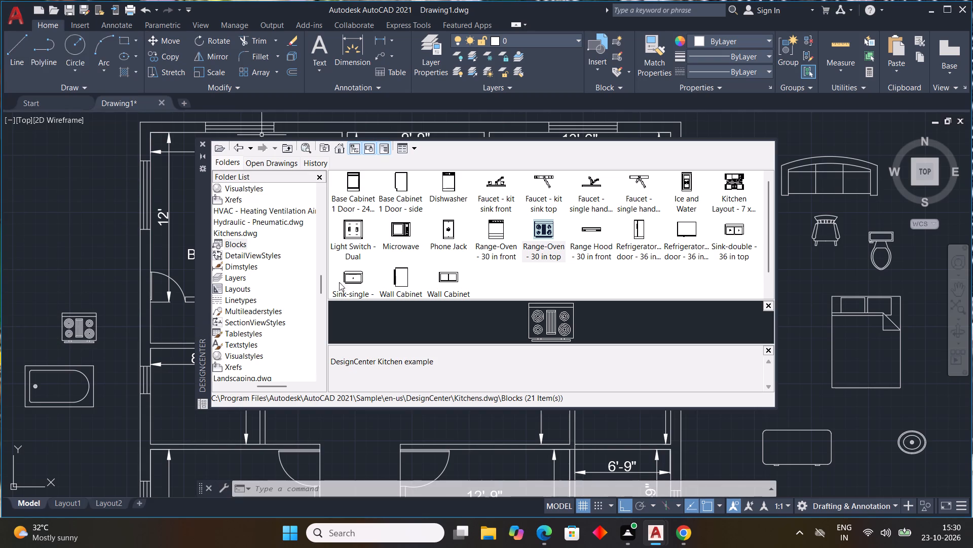
click(360, 277)
click(363, 276)
double_click(350, 282)
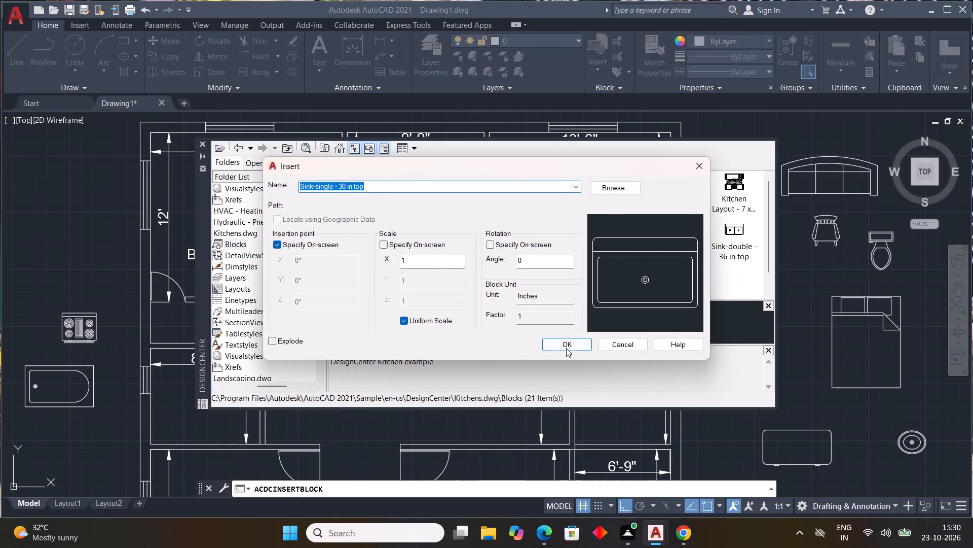
click(566, 348)
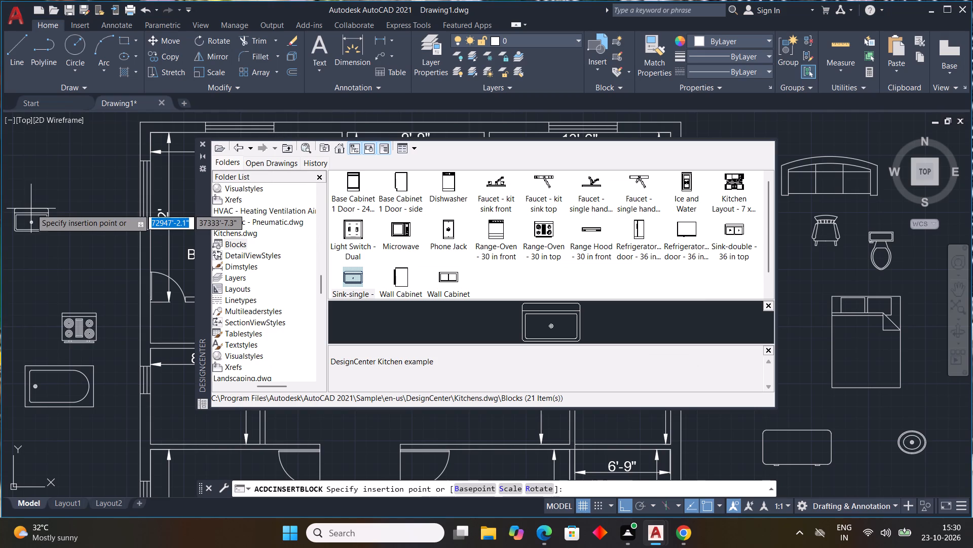
click(38, 224)
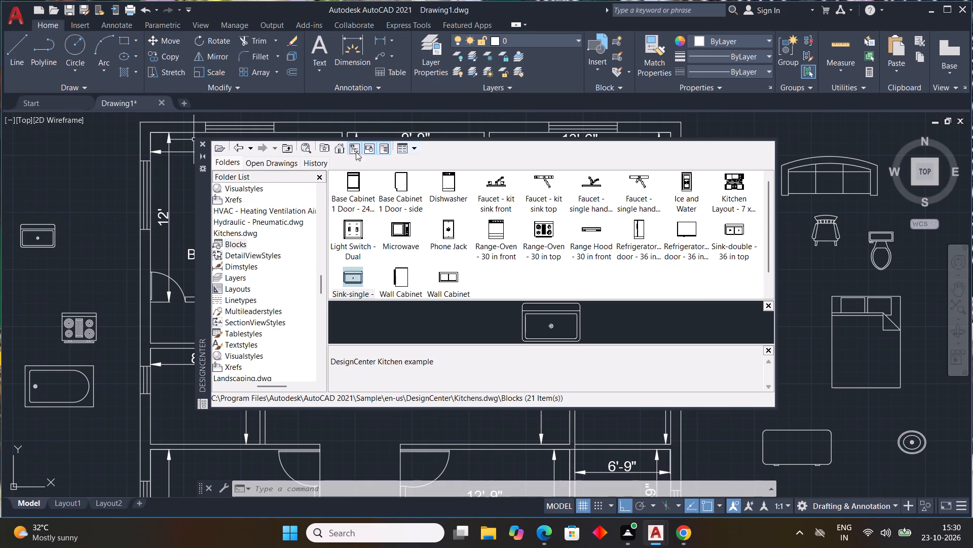
click(199, 140)
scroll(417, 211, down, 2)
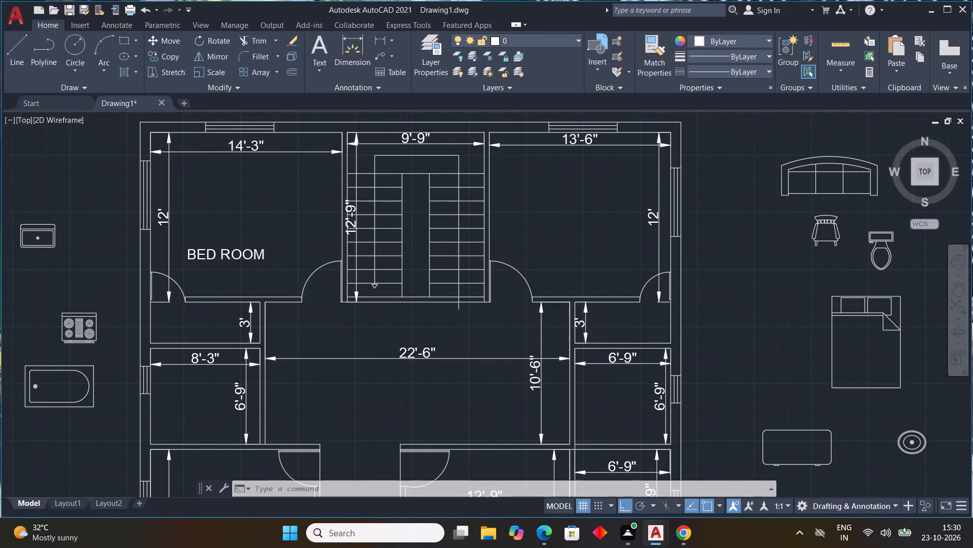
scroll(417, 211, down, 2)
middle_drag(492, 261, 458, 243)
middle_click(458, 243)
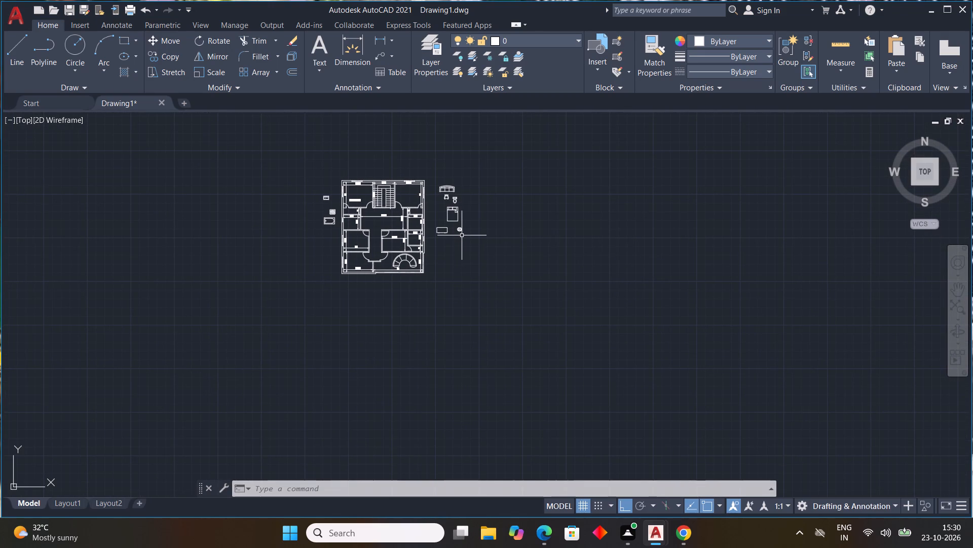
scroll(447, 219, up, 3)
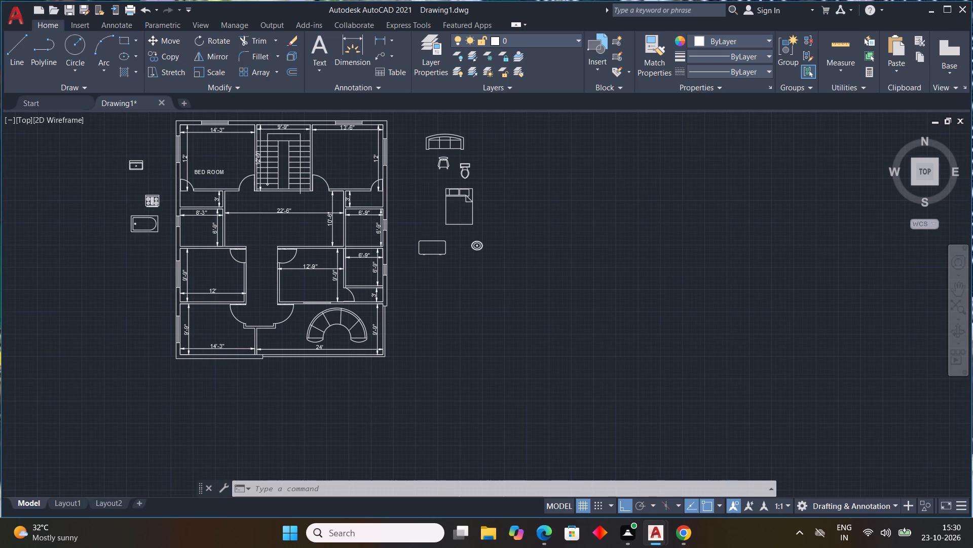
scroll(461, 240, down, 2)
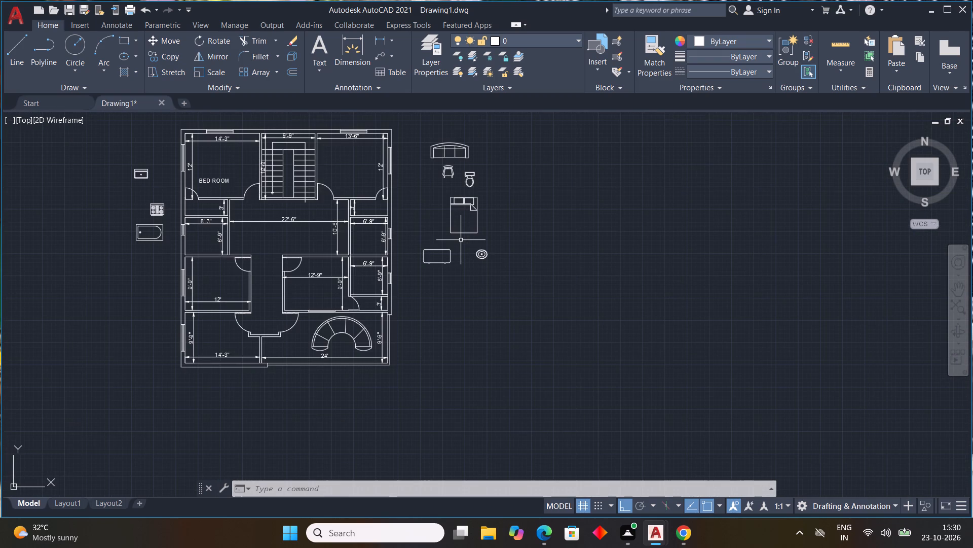
Insert the Dining Set - 36 x 72 in. block from the Home - Space Planner drawing at scale 1, away from the plan beyond the furniture blocks.
key(ctrl+2)
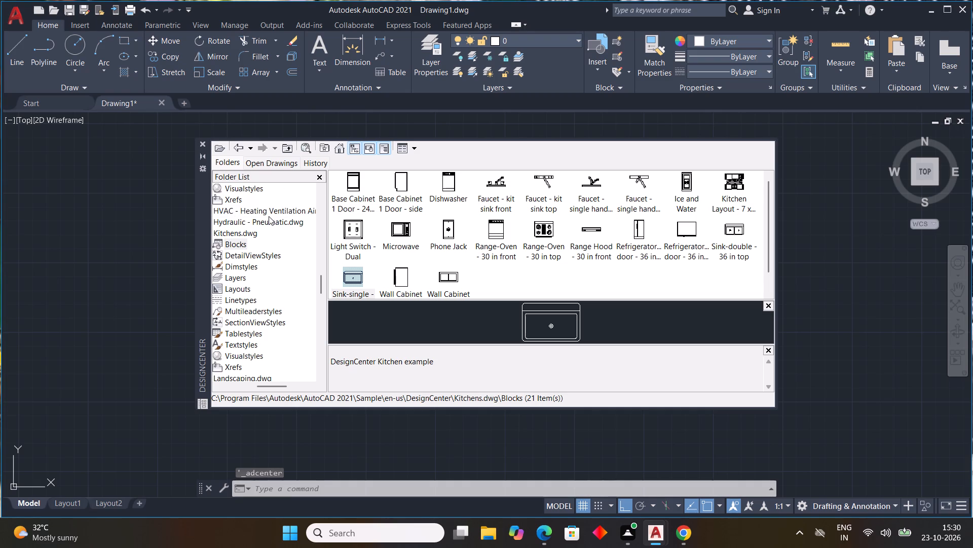
scroll(269, 216, up, 10)
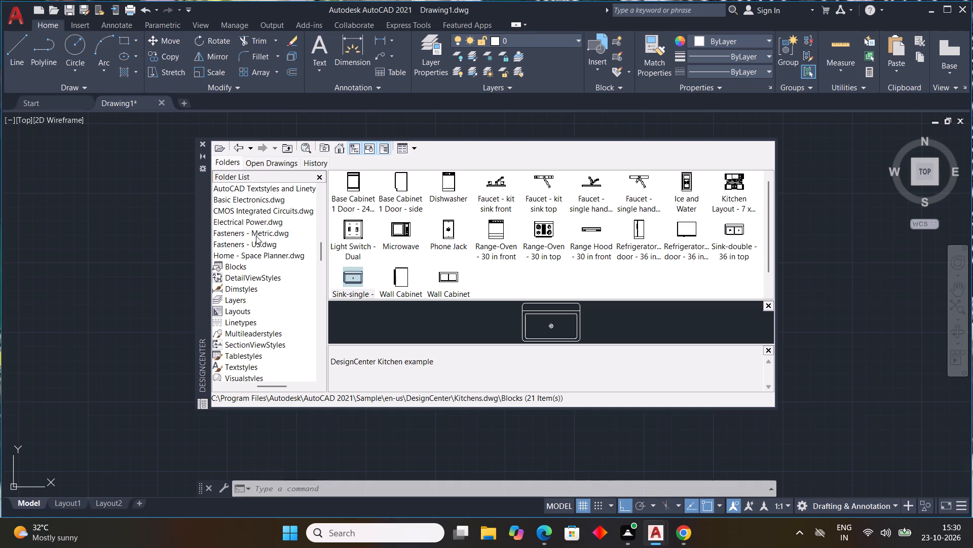
scroll(255, 233, up, 5)
scroll(255, 233, down, 7)
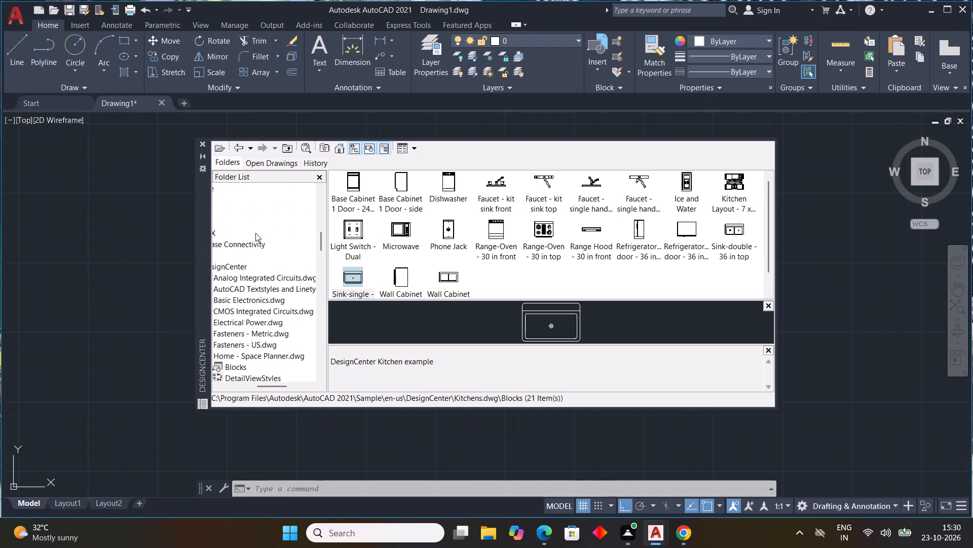
scroll(255, 233, down, 5)
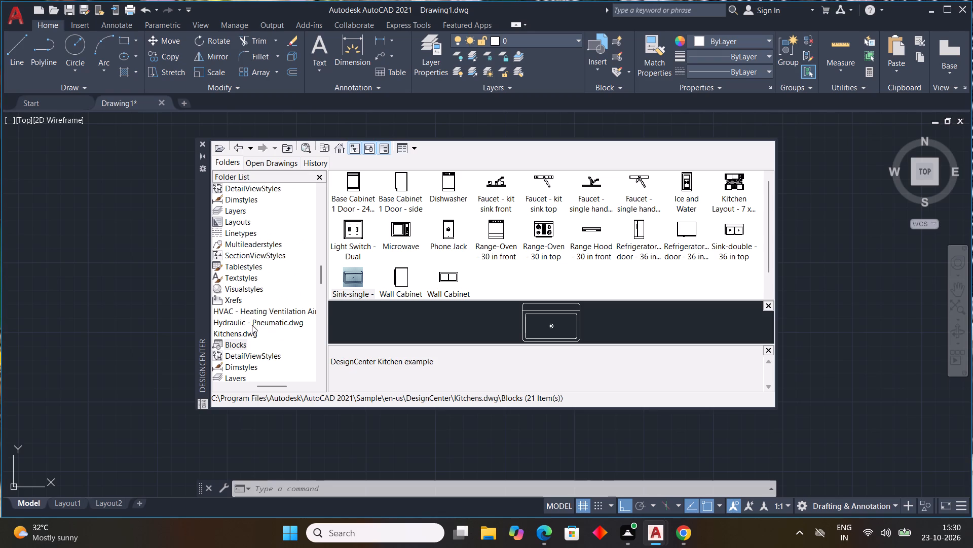
scroll(256, 280, up, 3)
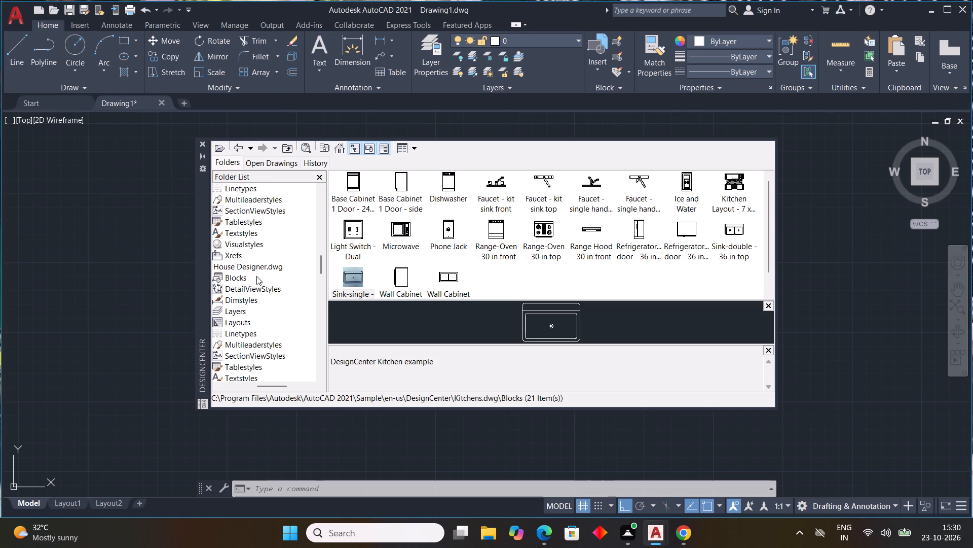
scroll(256, 276, up, 5)
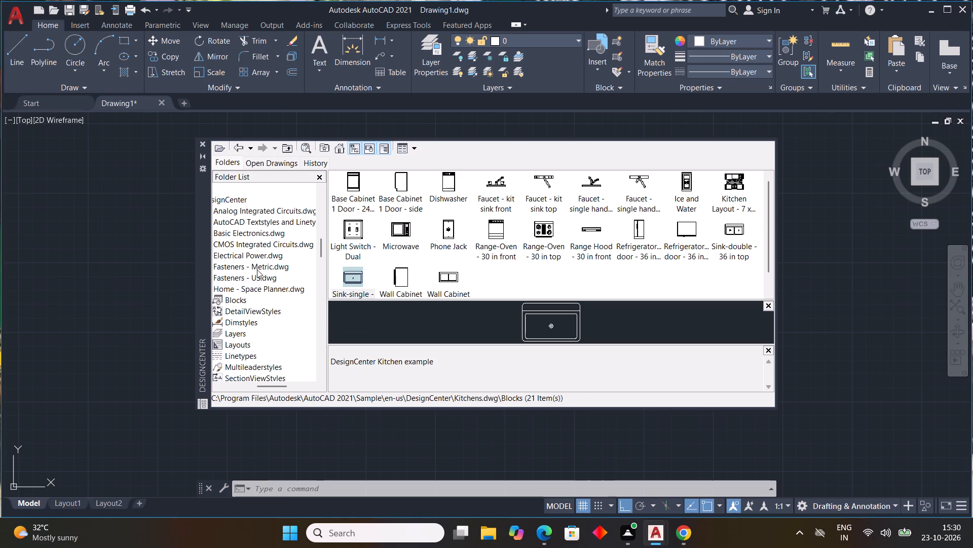
click(259, 289)
double_click(253, 298)
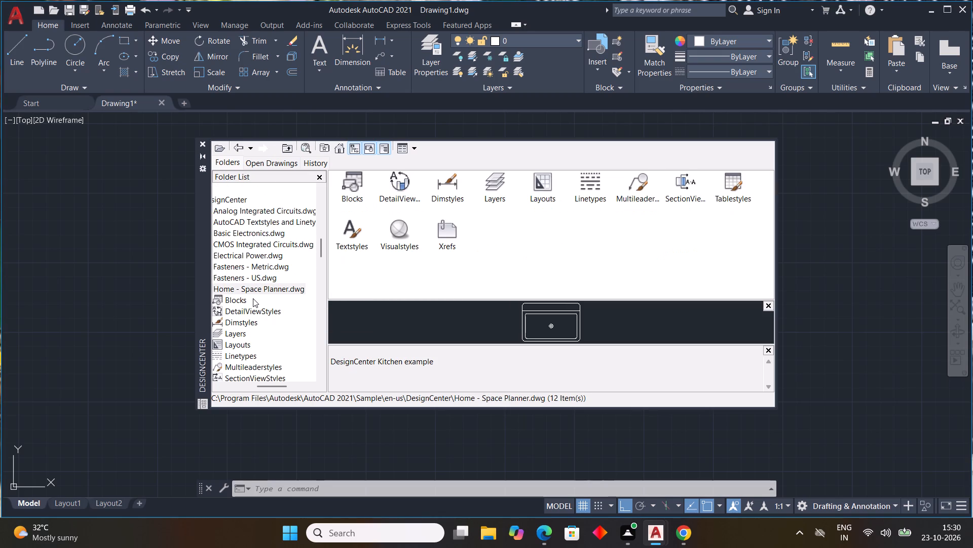
click(235, 299)
click(235, 299)
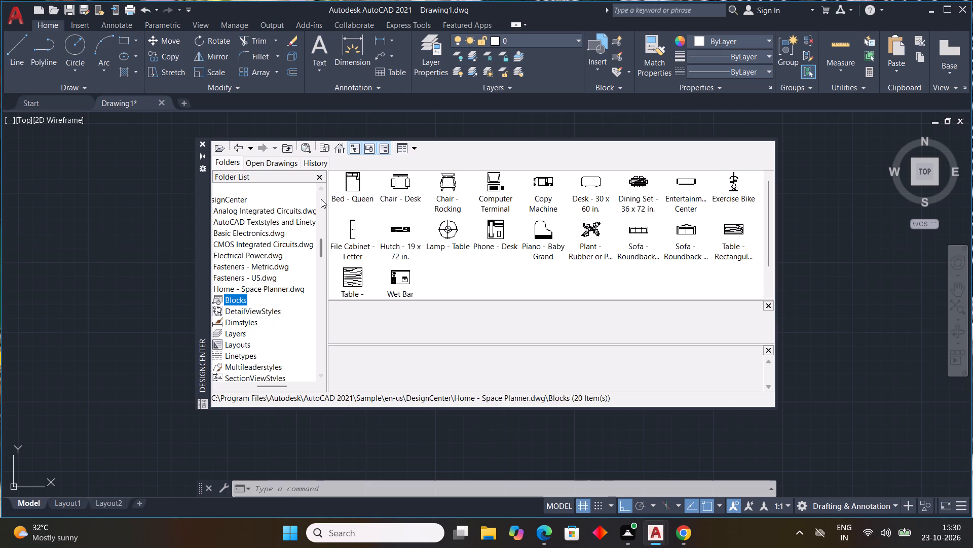
double_click(644, 181)
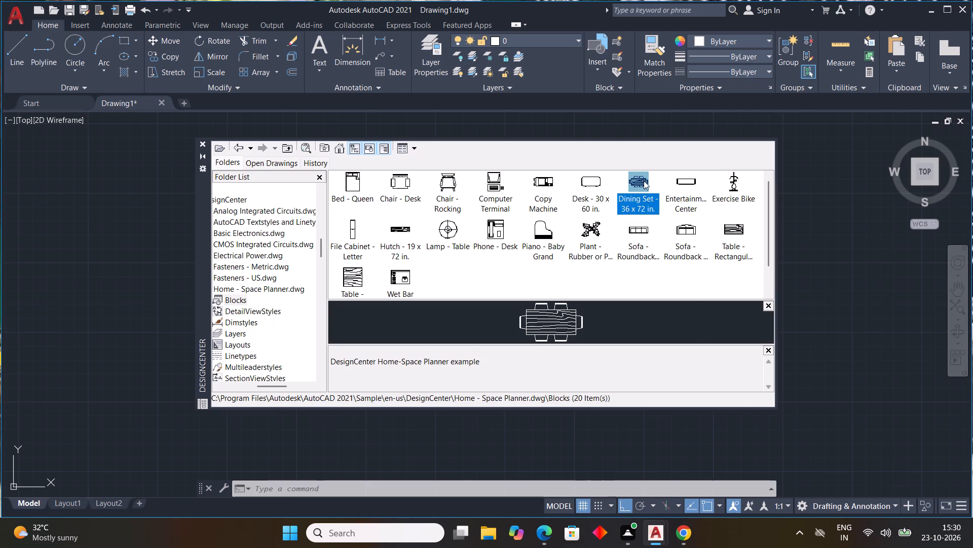
click(568, 349)
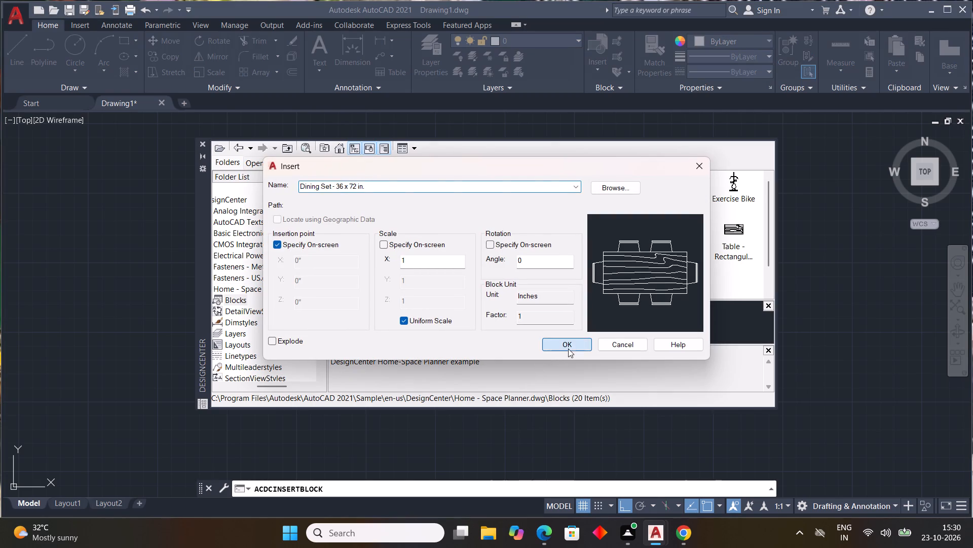
scroll(654, 382, down, 4)
scroll(744, 371, up, 7)
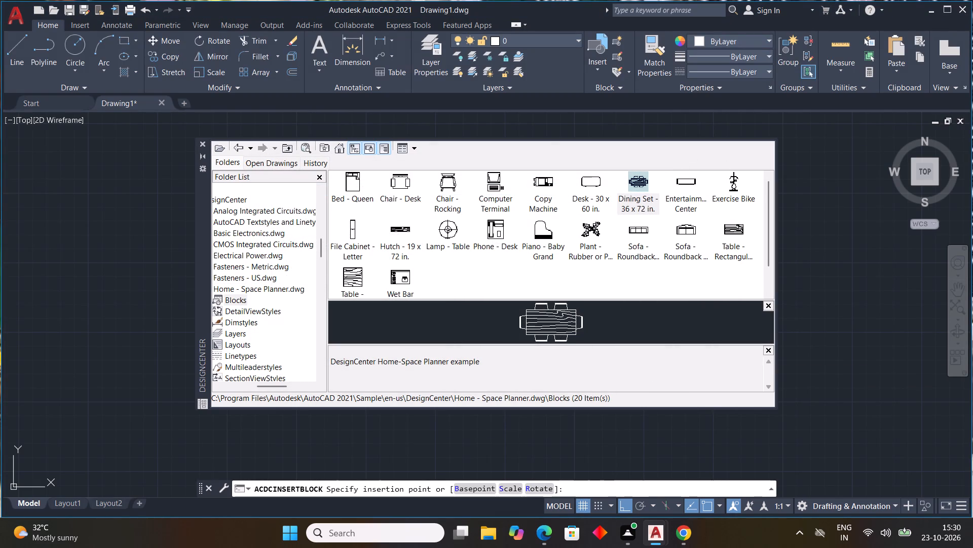
scroll(851, 354, up, 3)
click(851, 353)
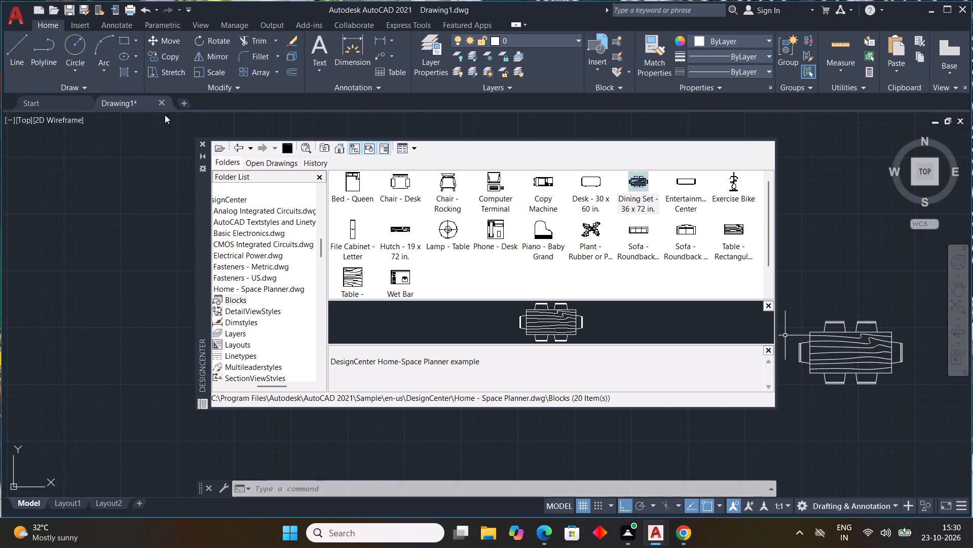
click(201, 144)
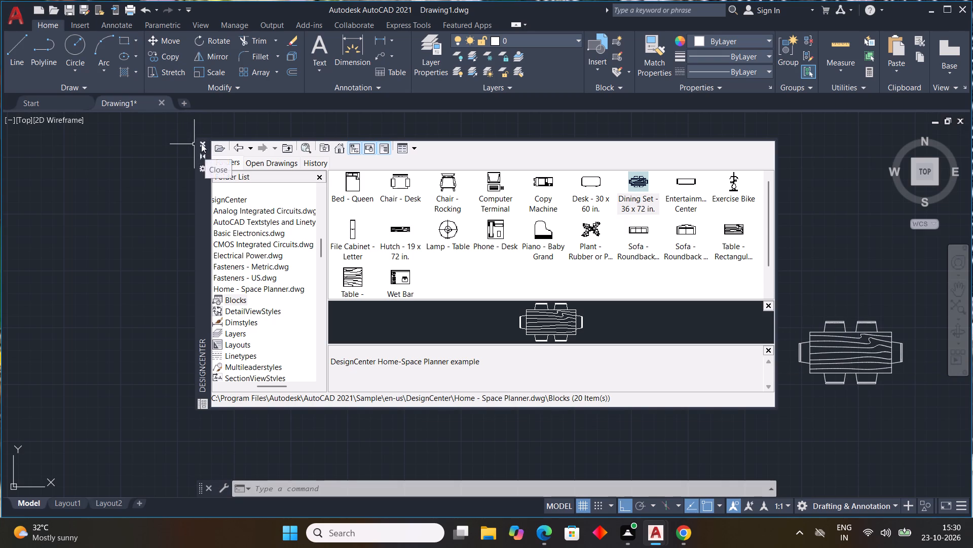
scroll(339, 207, down, 5)
middle_drag(351, 213, 448, 222)
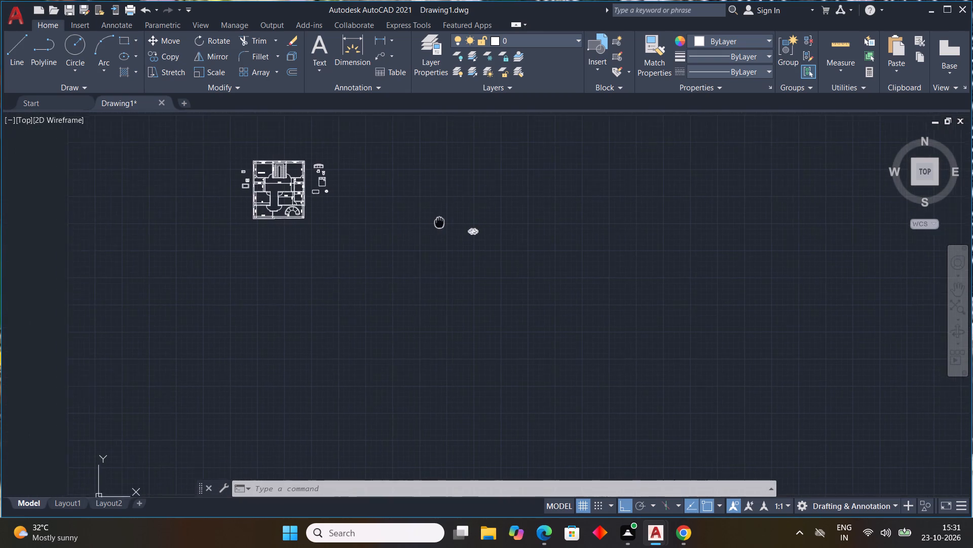
Move the dining set block with Ortho off to beside the plan, below the table and the other furniture blocks.
middle_drag(448, 222, 458, 222)
drag(501, 209, 495, 233)
click(473, 260)
key(c)
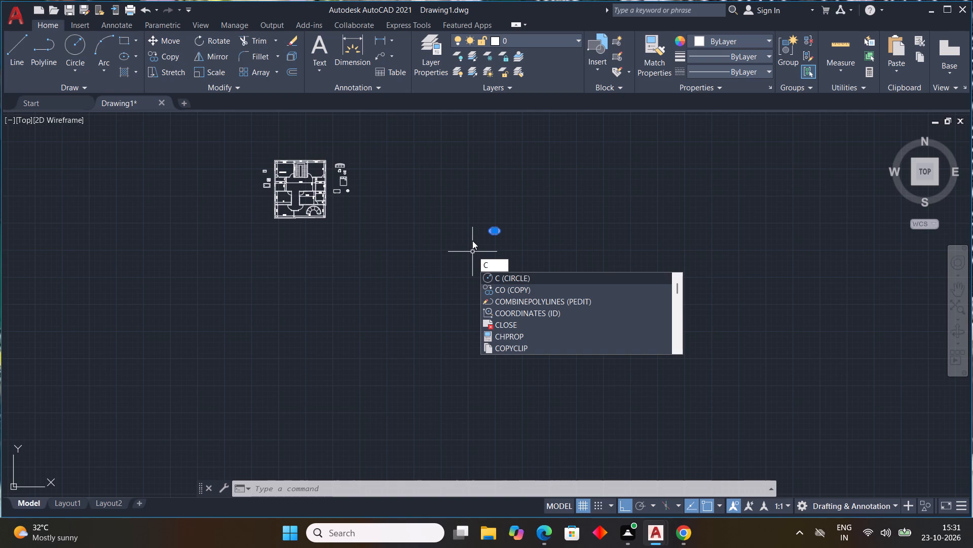
key(BackSpace)
text(M)
key(space)
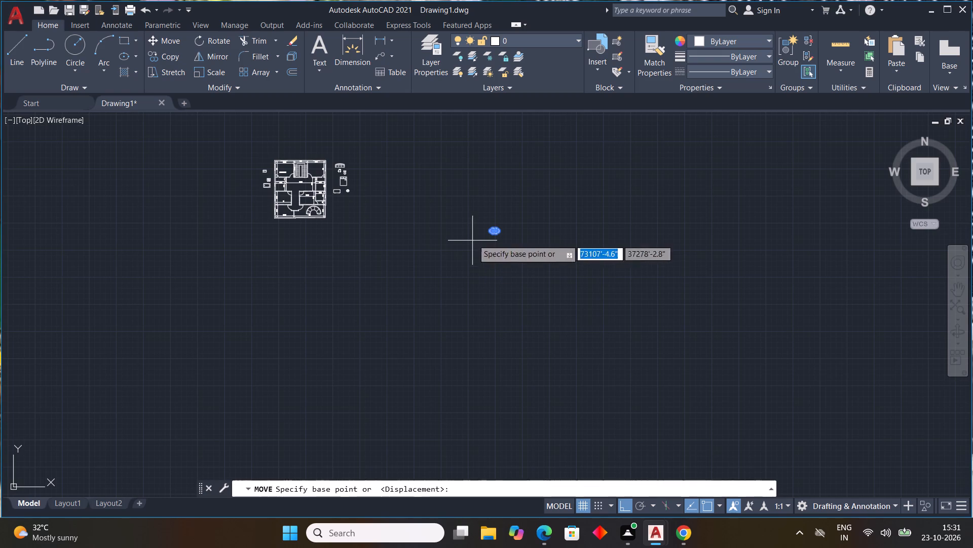
click(493, 227)
middle_drag(365, 205, 512, 250)
middle_click(512, 250)
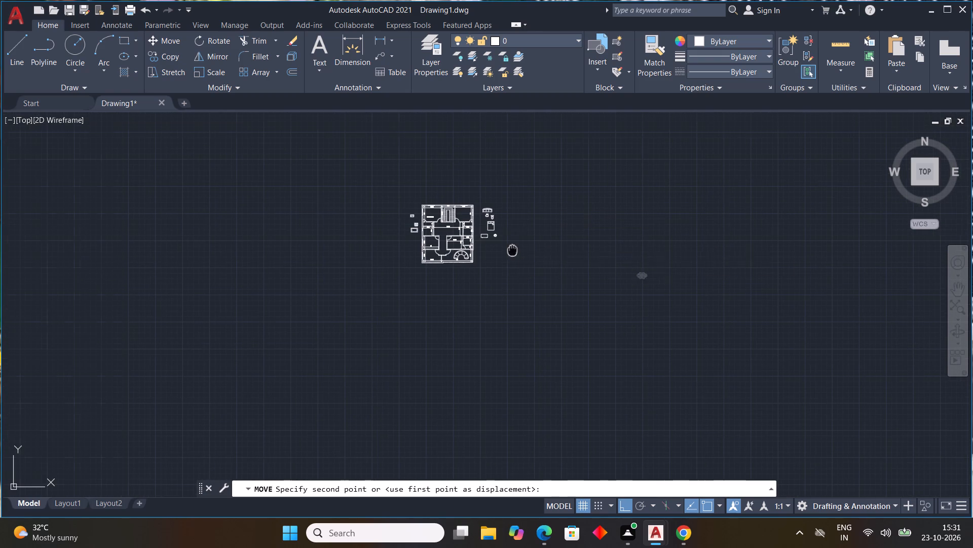
key(F8)
scroll(486, 247, up, 4)
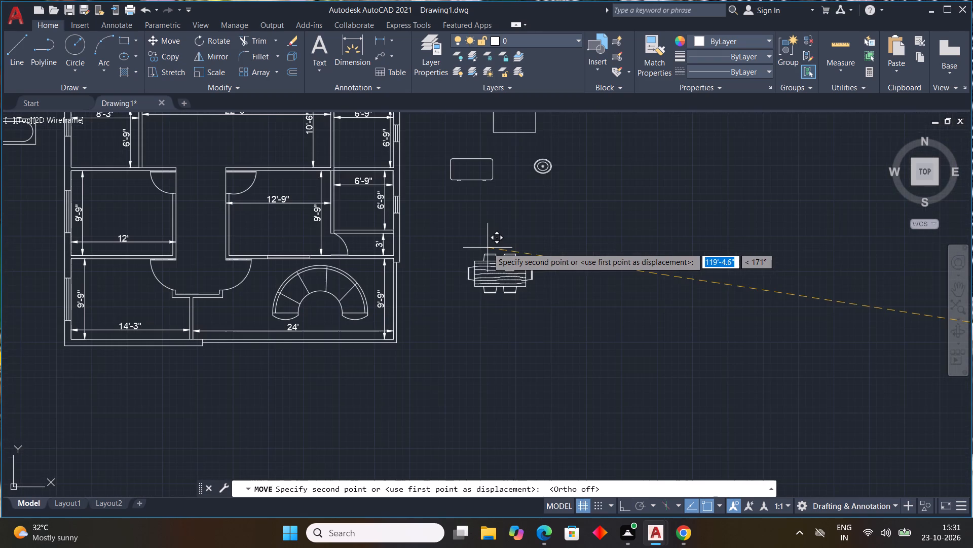
middle_drag(488, 248, 531, 283)
scroll(500, 266, down, 1)
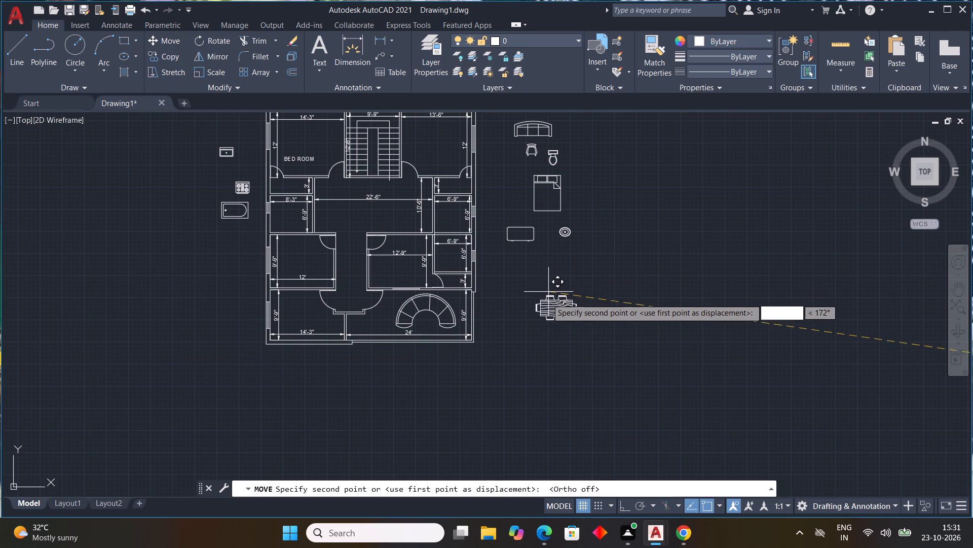
click(556, 305)
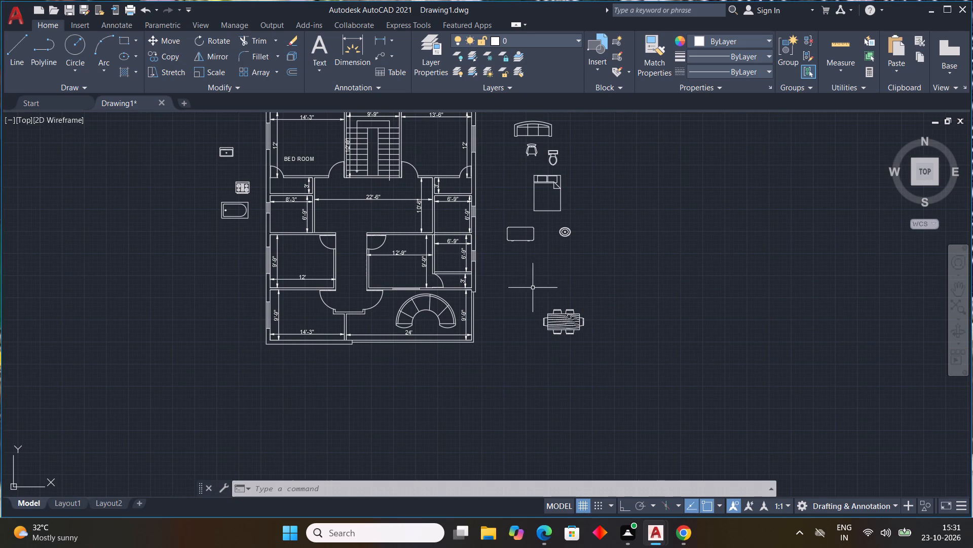
key(Escape)
Copy the double bed block into the 14'-3" wide BED ROOM, with its headboard near the window wall.
middle_drag(283, 232, 316, 342)
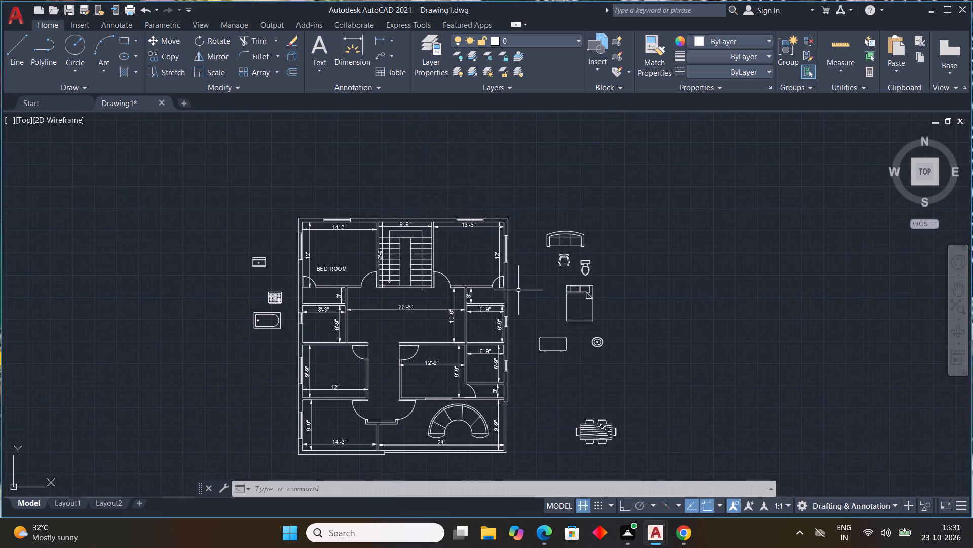
click(568, 289)
key(c)
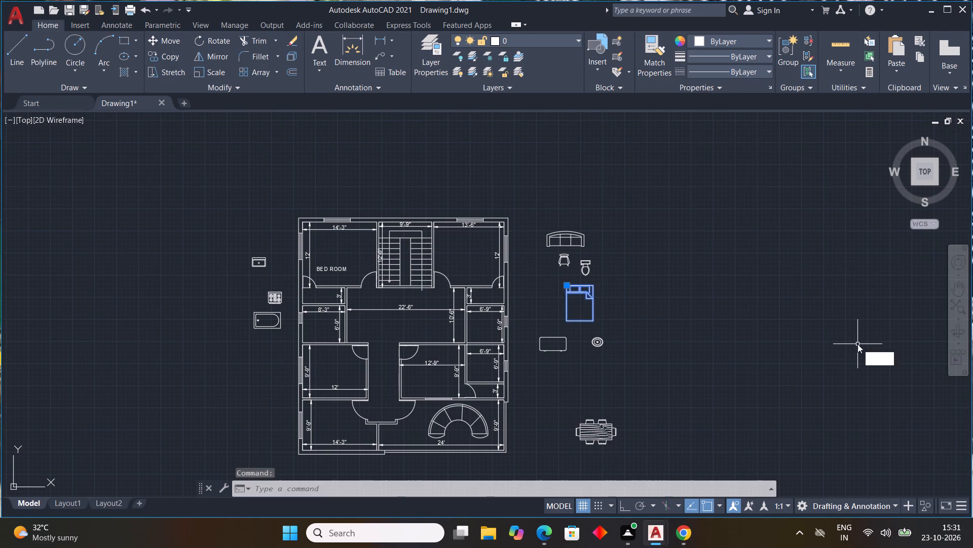
key(o)
key(space)
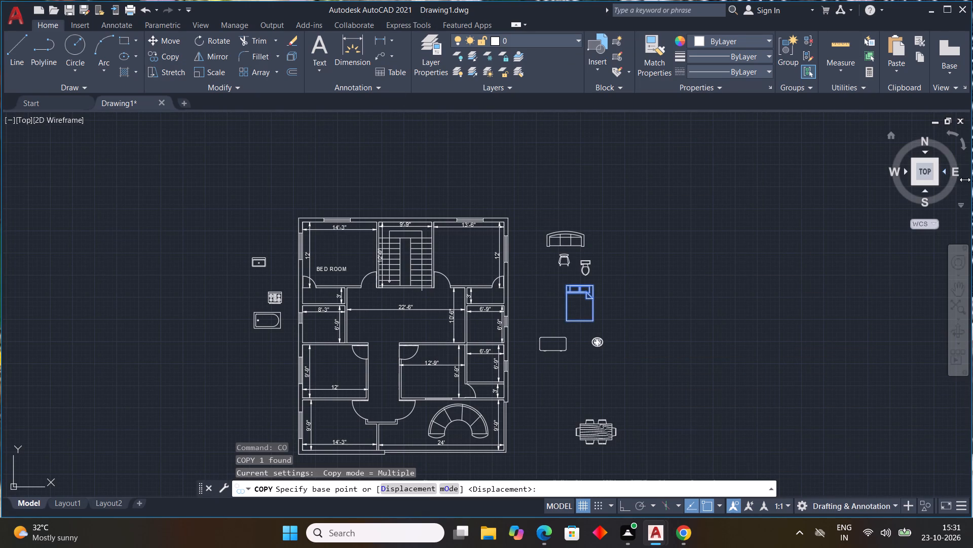
click(573, 291)
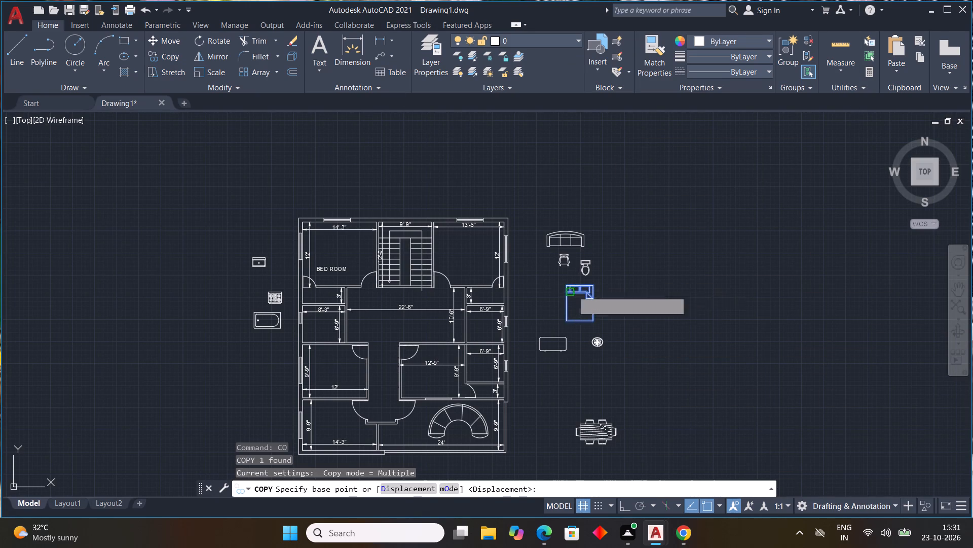
scroll(343, 241, up, 3)
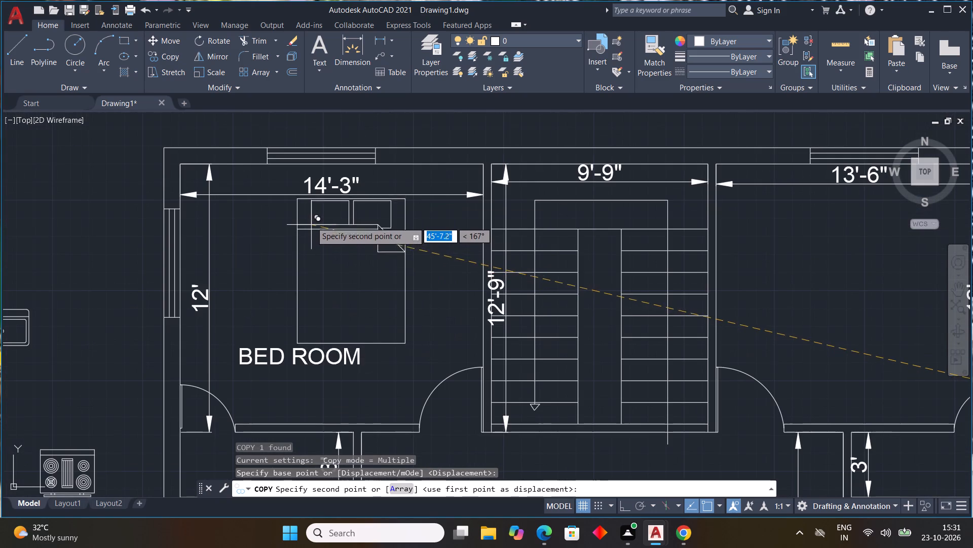
scroll(279, 191, up, 1)
click(275, 197)
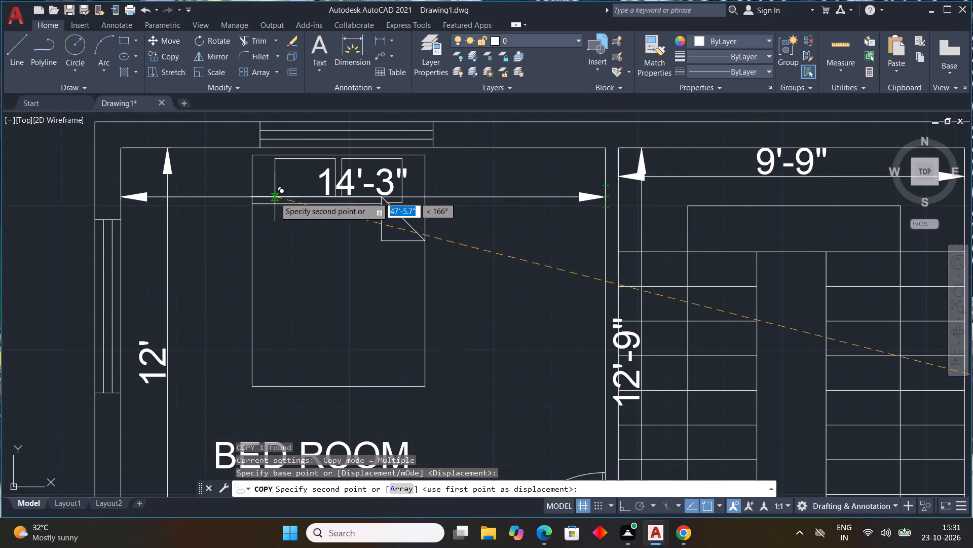
Place a second copy of the bed in the 13'-6" wide room across the staircase, headboard near the window wall.
scroll(413, 228, down, 3)
scroll(602, 240, up, 2)
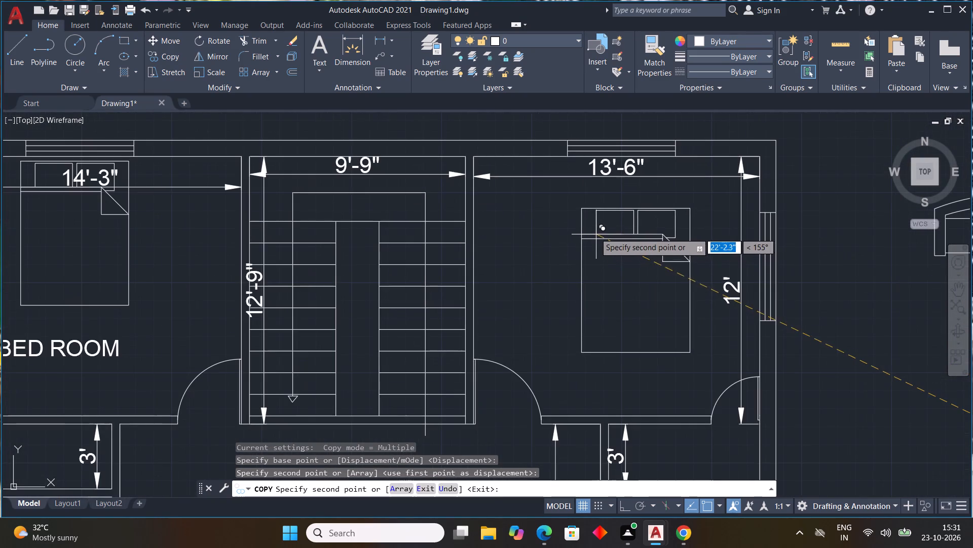
scroll(583, 218, up, 1)
middle_drag(583, 217, 540, 236)
middle_click(540, 236)
scroll(539, 233, up, 1)
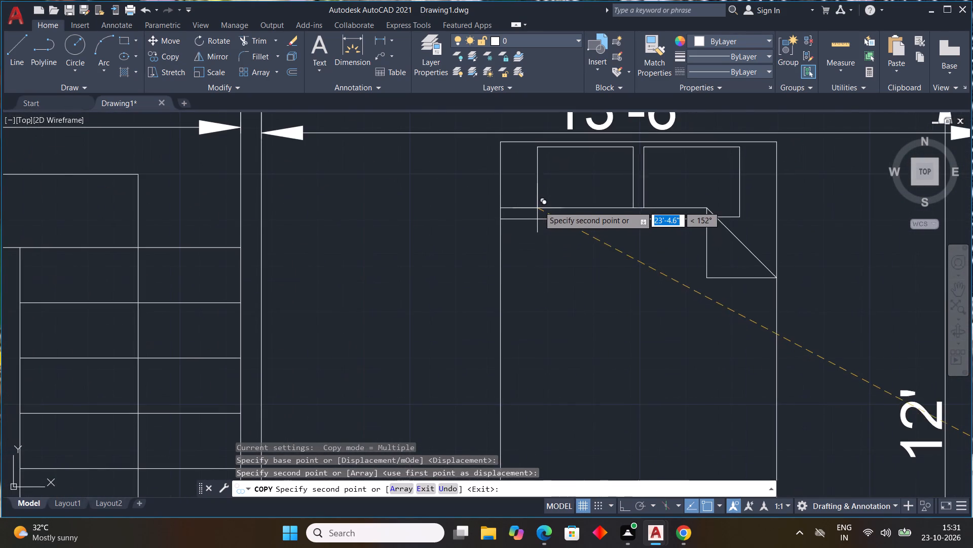
scroll(538, 203, down, 2)
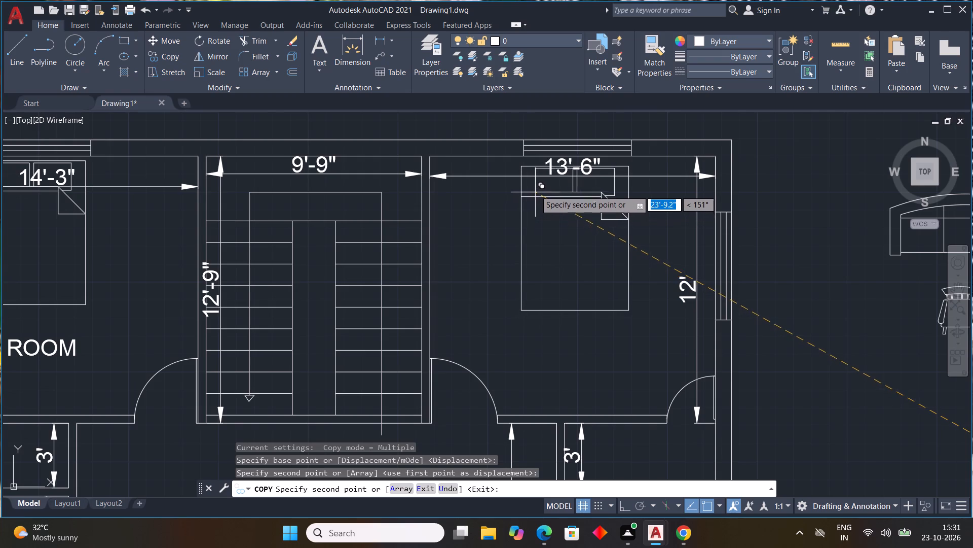
click(535, 188)
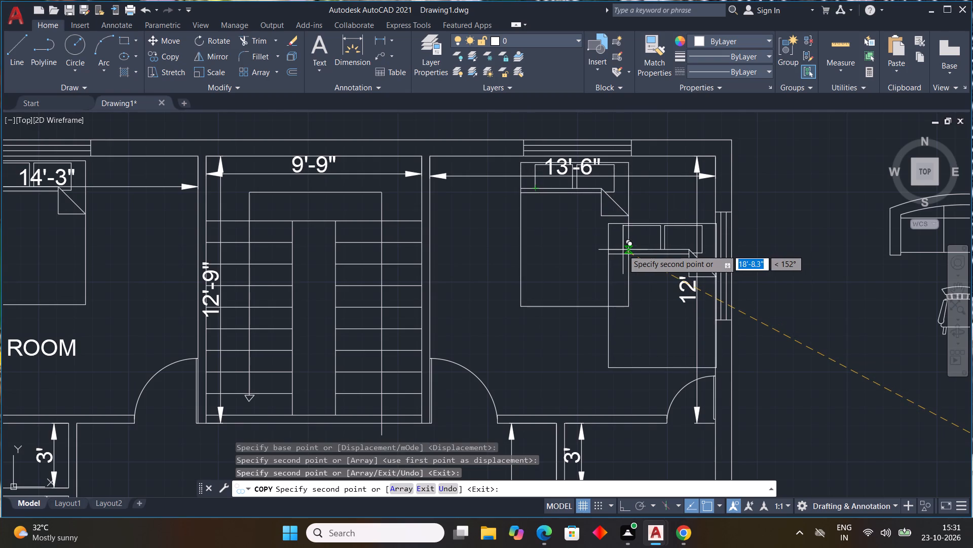
key(Escape)
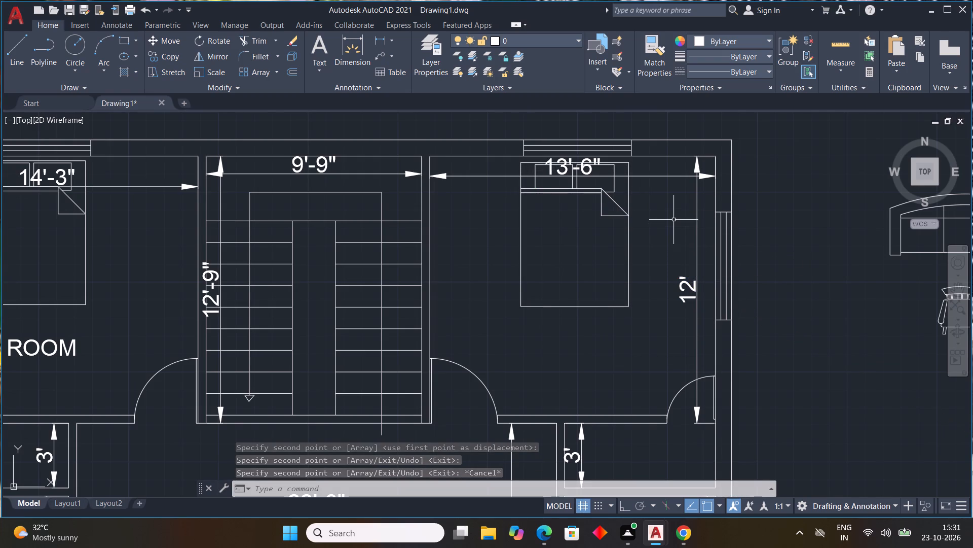
Copy the dining set block into the 22'-6" wide central hall below the staircase.
scroll(693, 238, down, 4)
middle_drag(764, 265, 673, 244)
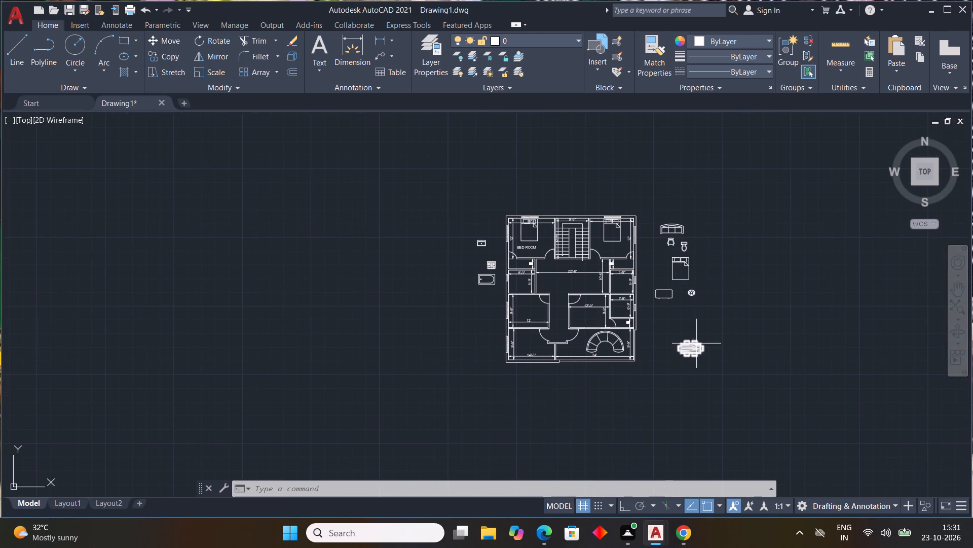
click(696, 344)
key(c)
text(O)
key(space)
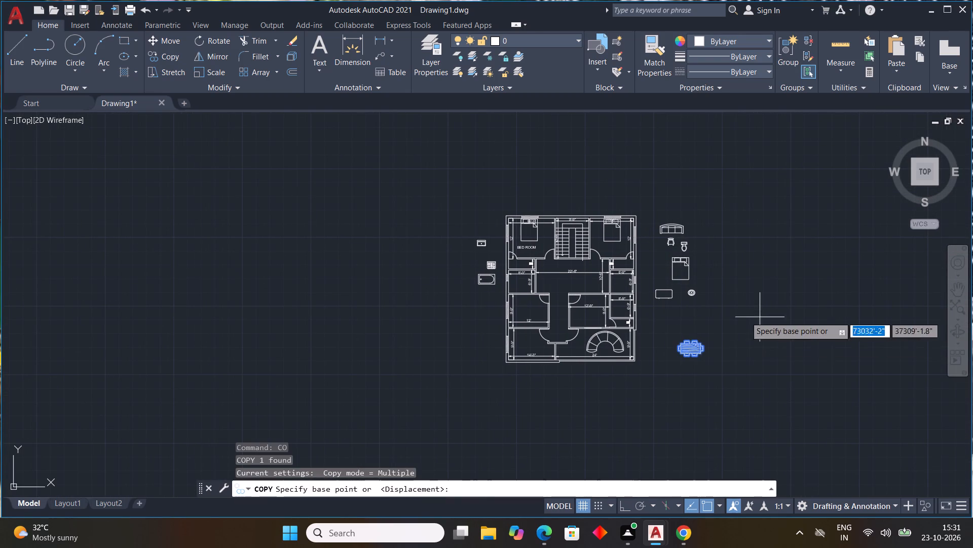
click(695, 350)
scroll(563, 296, up, 4)
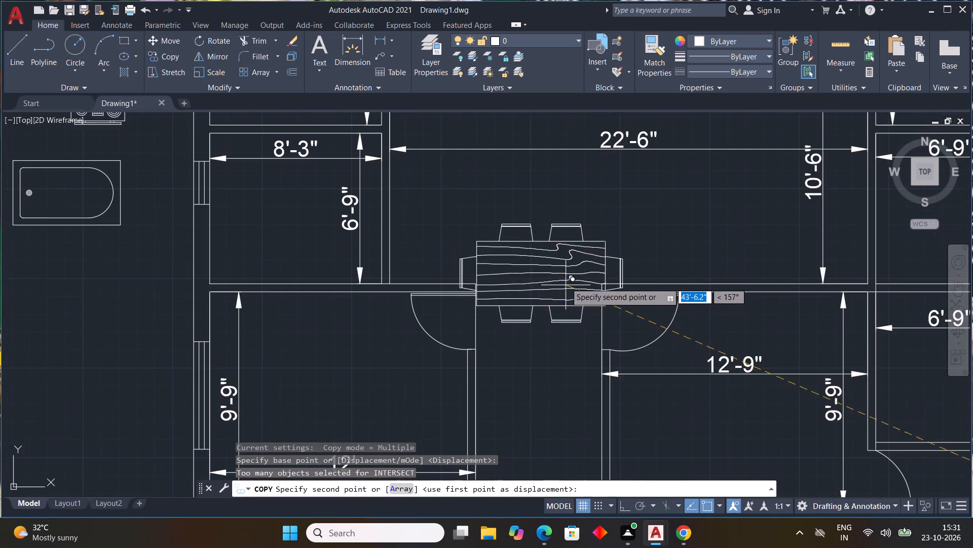
middle_drag(563, 282, 559, 322)
middle_click(559, 322)
middle_drag(572, 223, 533, 296)
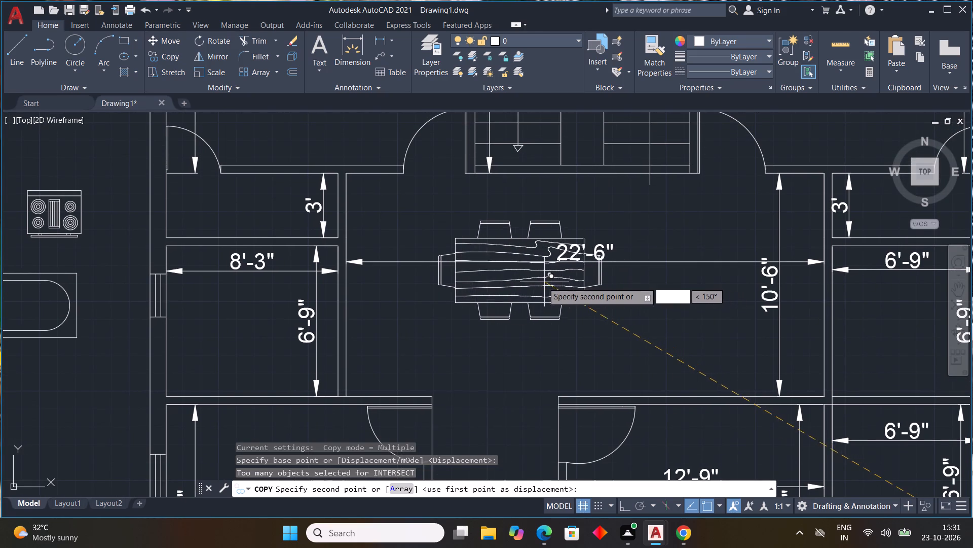
click(535, 289)
scroll(747, 273, down, 1)
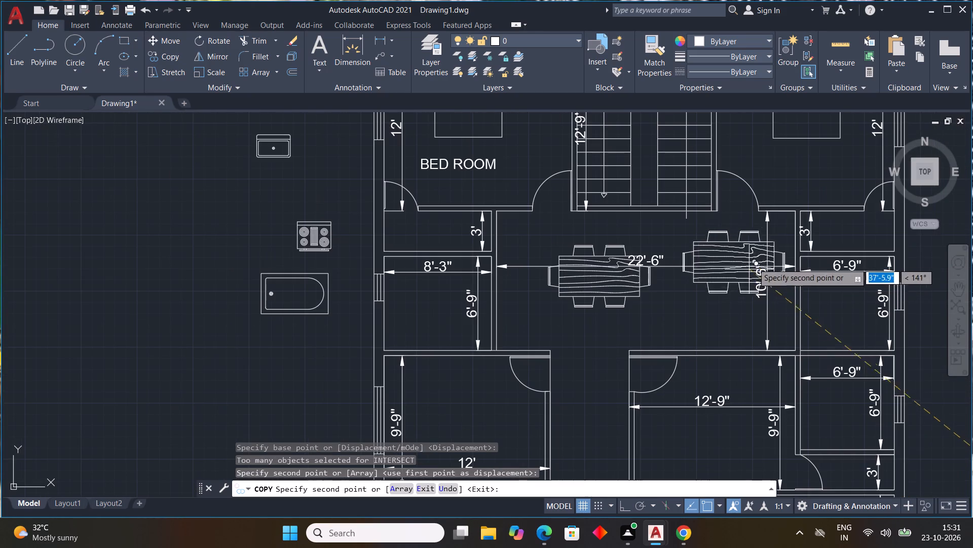
scroll(773, 236, down, 2)
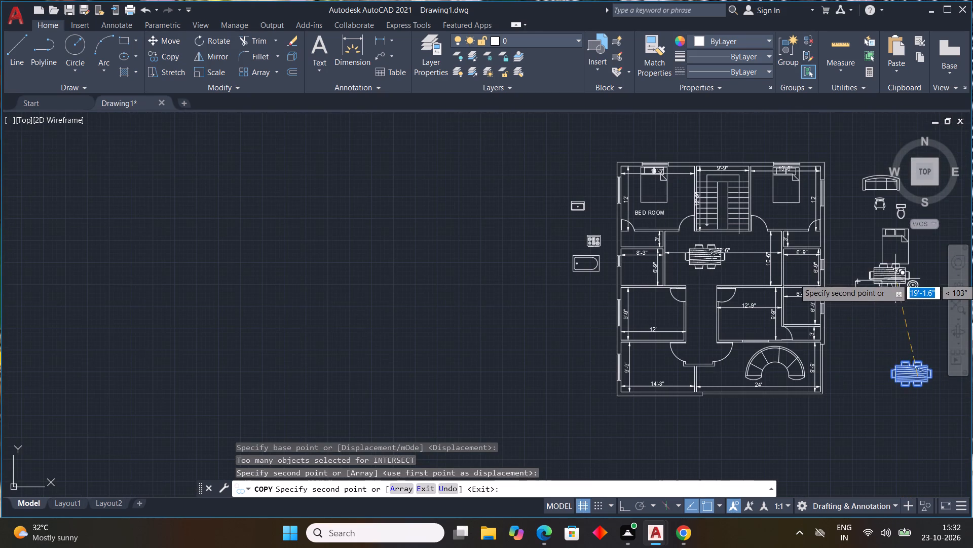
middle_drag(881, 279, 462, 217)
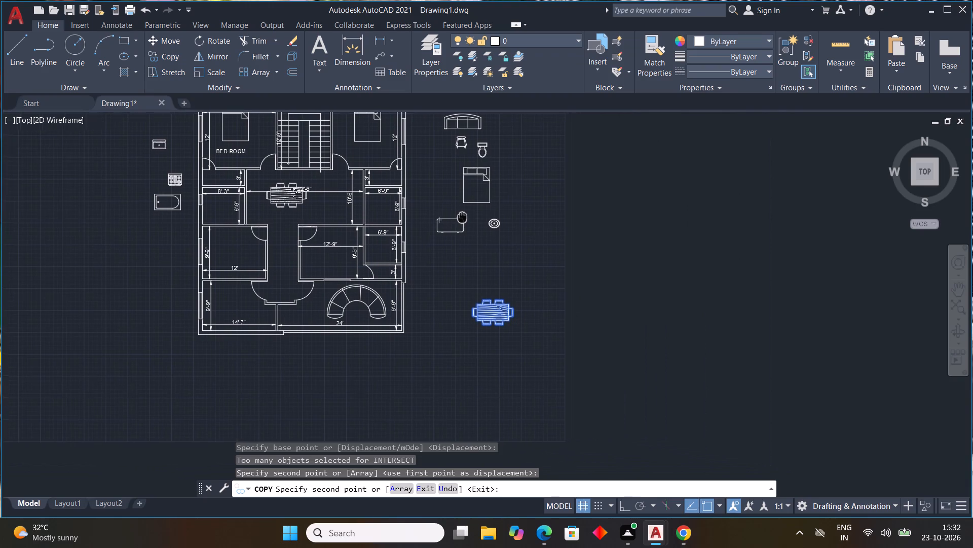
middle_drag(462, 217, 458, 218)
middle_drag(457, 219, 440, 223)
middle_click(440, 223)
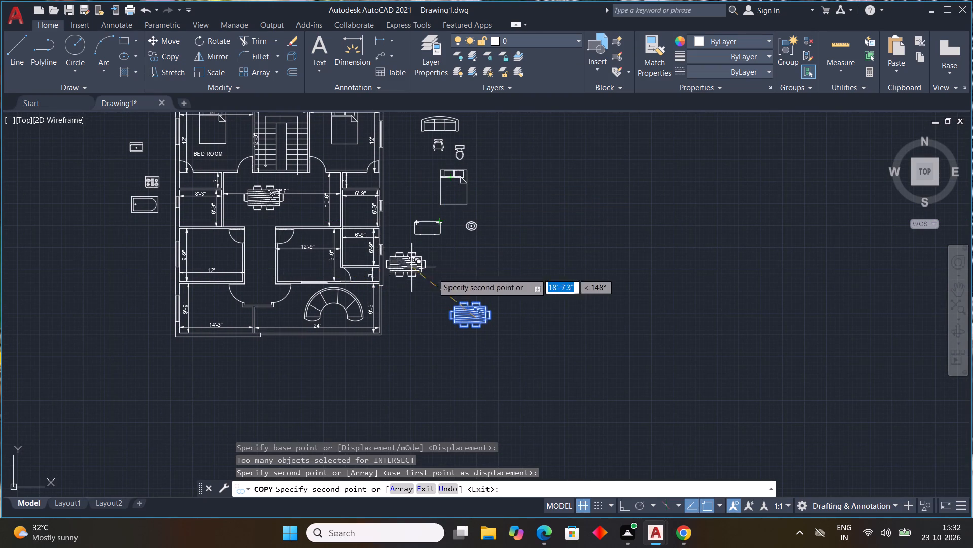
key(Escape)
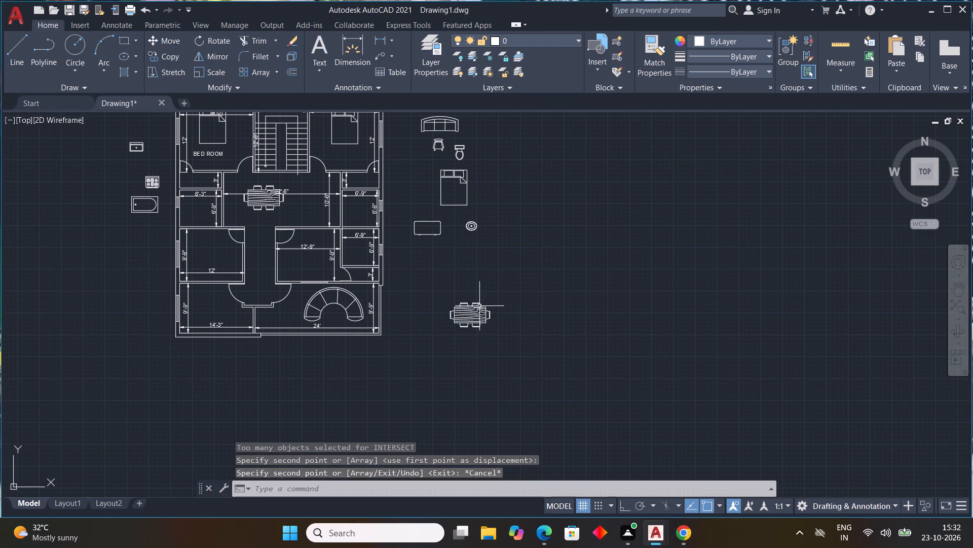
Set Scale X and Scale Y of the dining set block outside the plan to 0.2 in its properties.
click(478, 313)
right_click(475, 311)
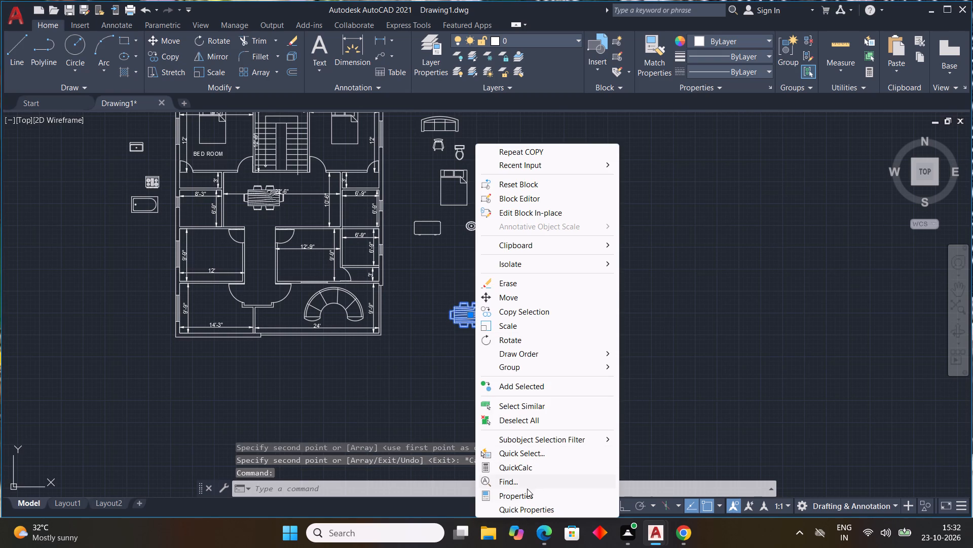
click(526, 497)
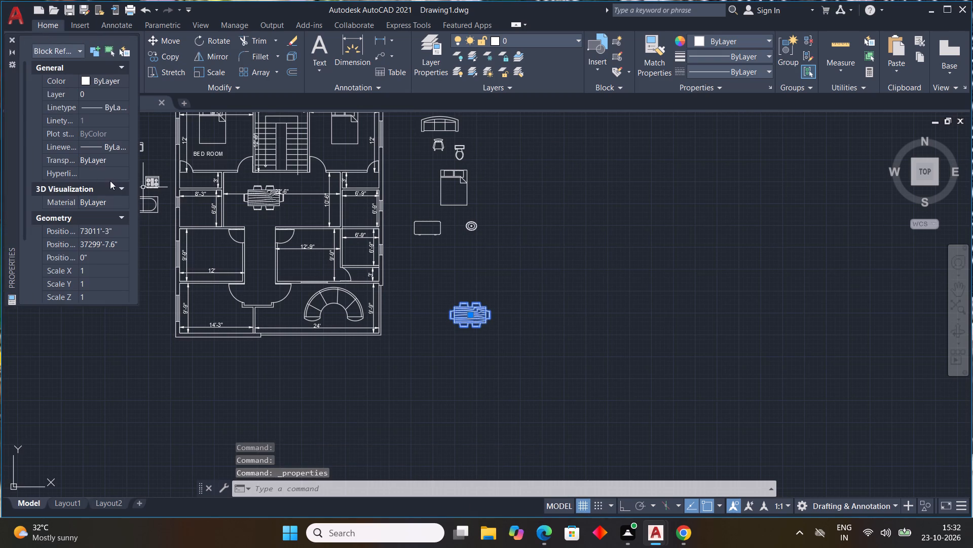
scroll(109, 183, down, 1)
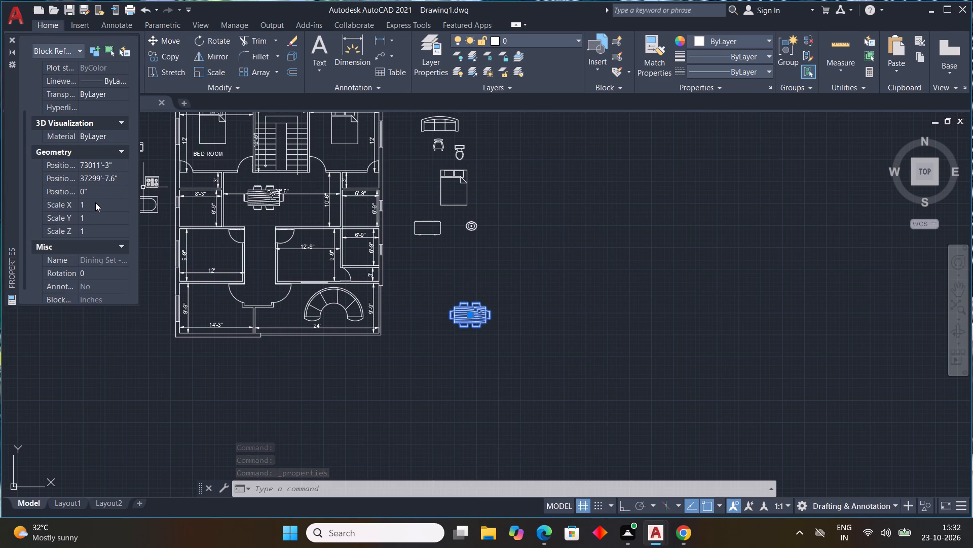
click(95, 202)
drag(96, 203, 62, 199)
text(0.)
key(2)
key(Return)
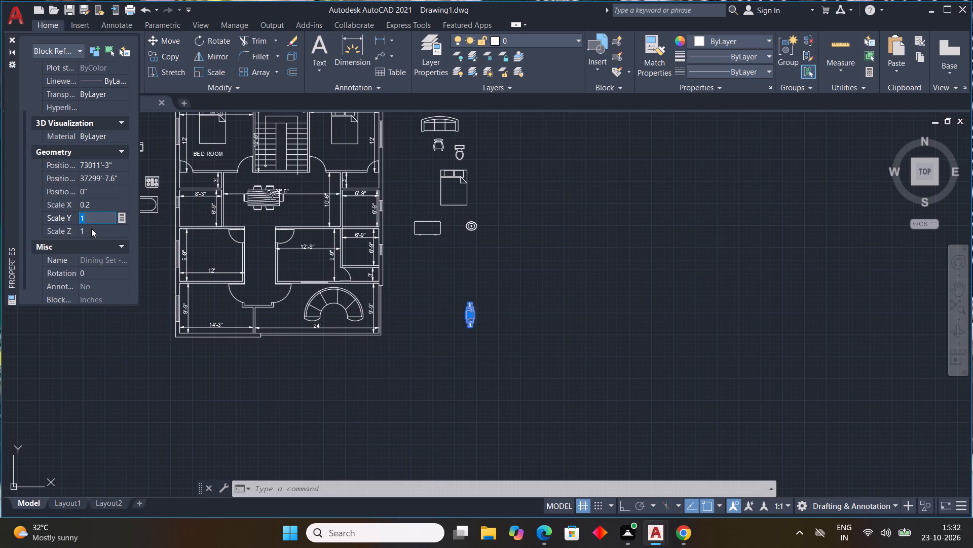
drag(101, 220, 13, 220)
text(0.2)
key(Return)
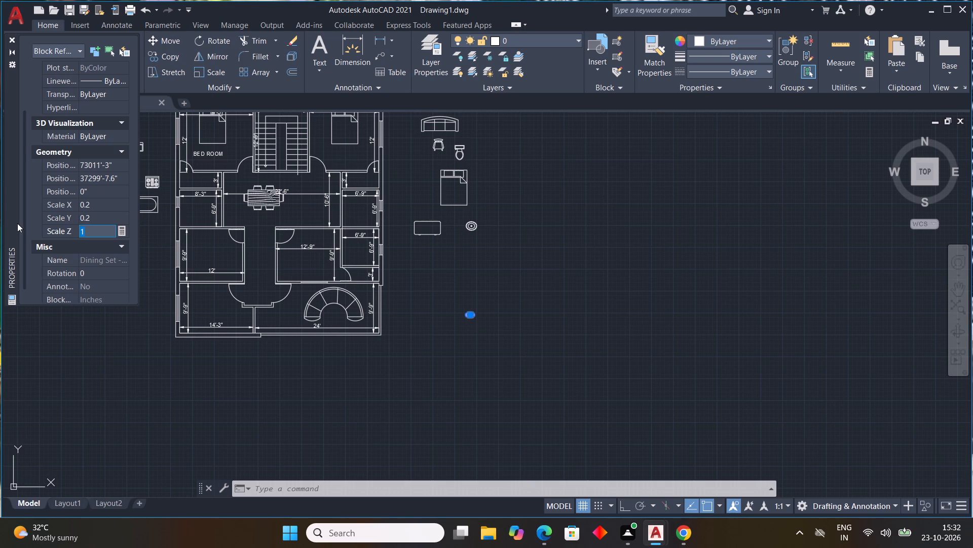
key(Escape)
key(Escape)
key(Escape)
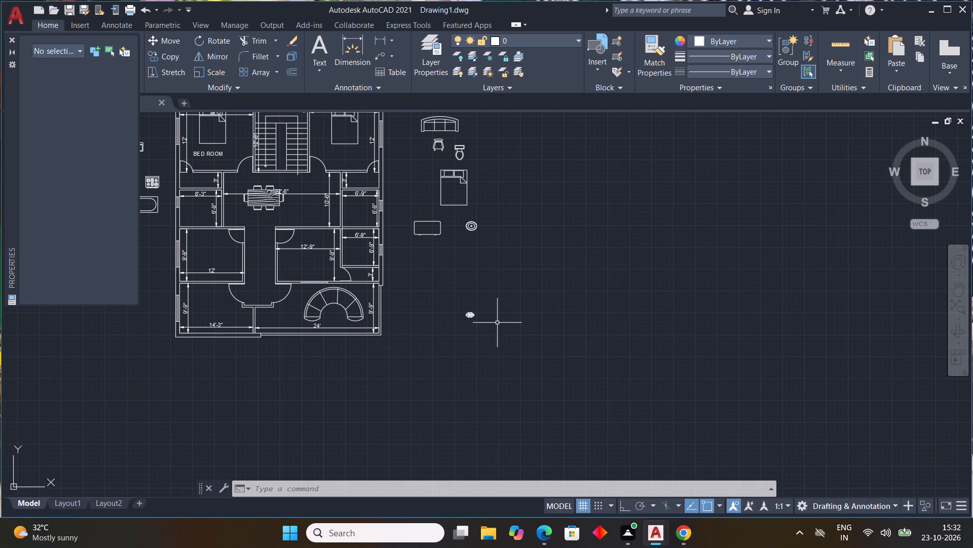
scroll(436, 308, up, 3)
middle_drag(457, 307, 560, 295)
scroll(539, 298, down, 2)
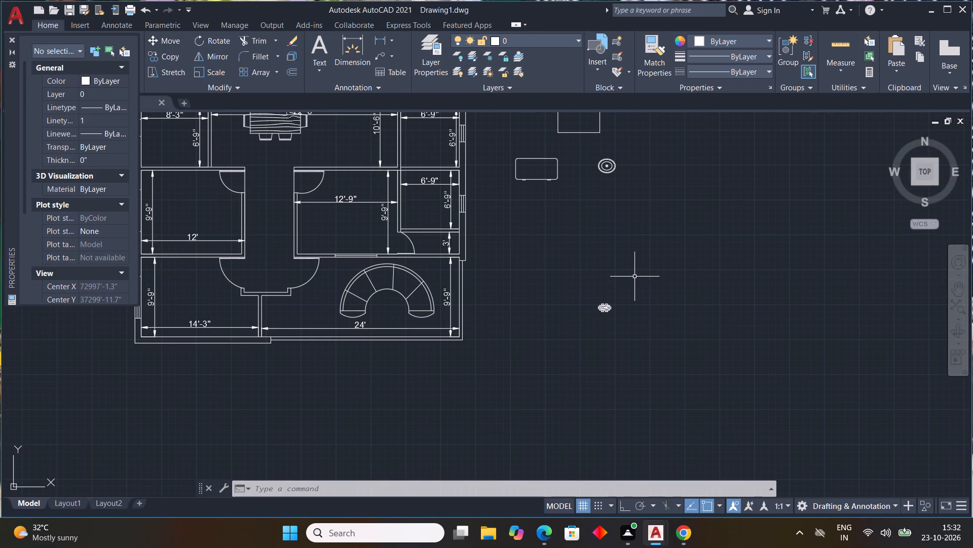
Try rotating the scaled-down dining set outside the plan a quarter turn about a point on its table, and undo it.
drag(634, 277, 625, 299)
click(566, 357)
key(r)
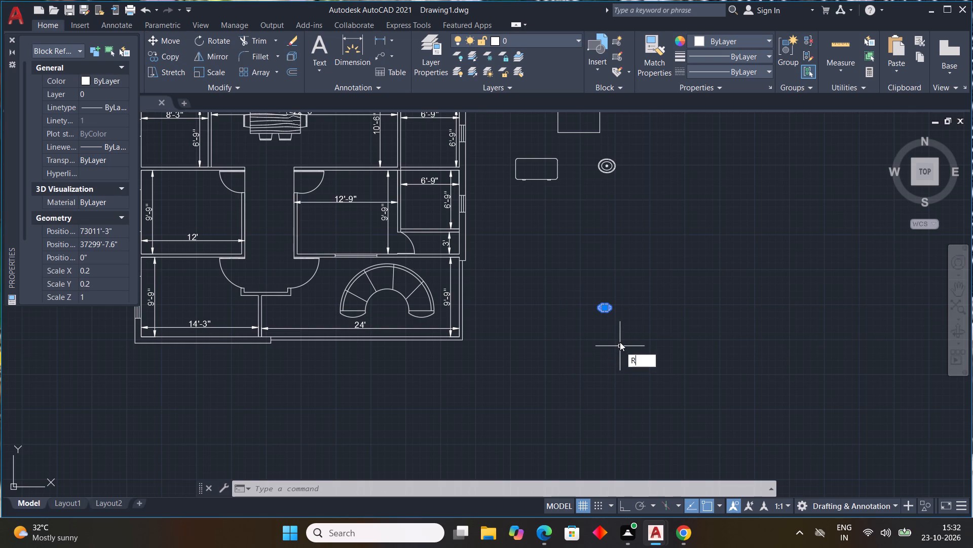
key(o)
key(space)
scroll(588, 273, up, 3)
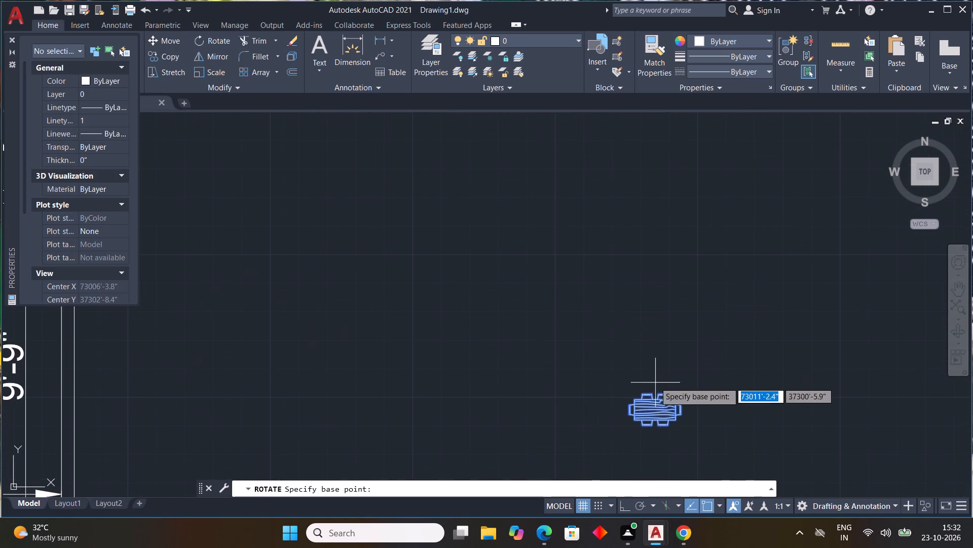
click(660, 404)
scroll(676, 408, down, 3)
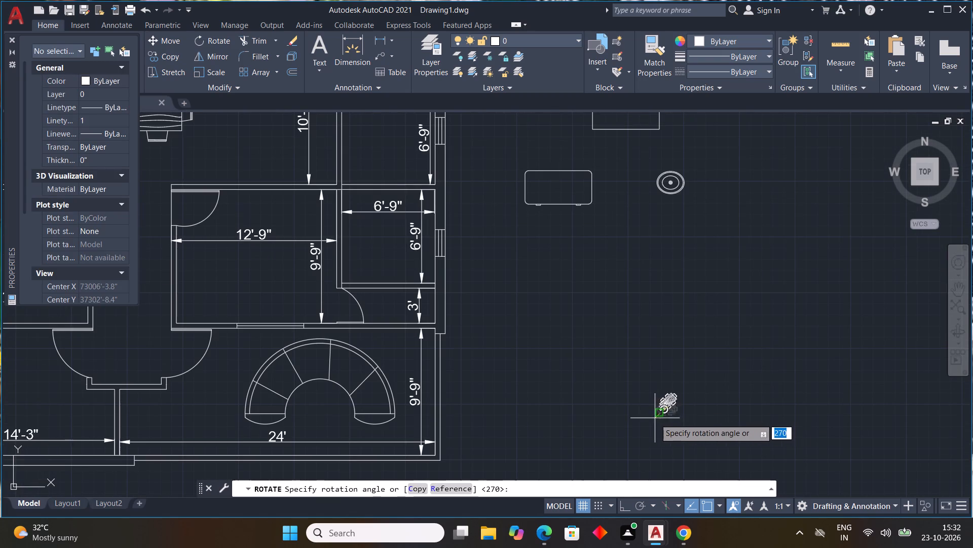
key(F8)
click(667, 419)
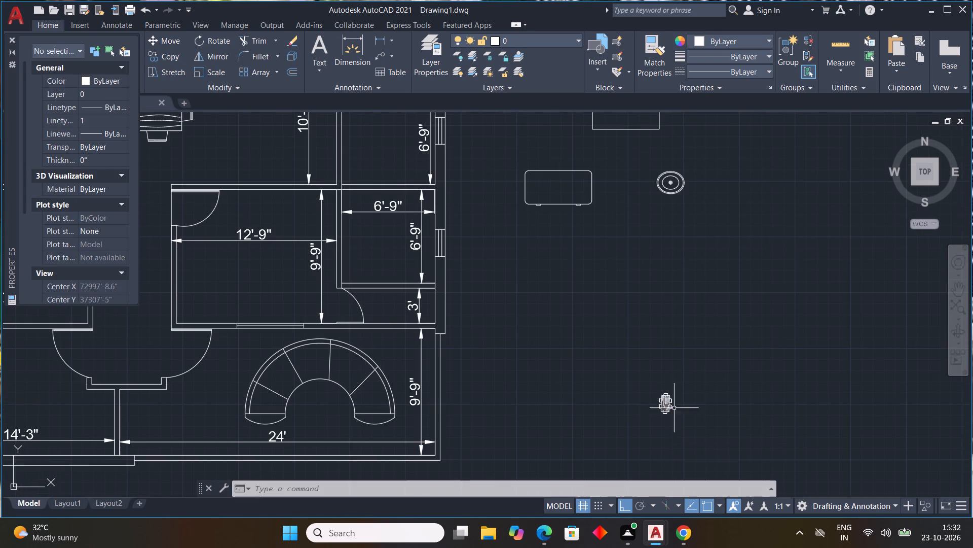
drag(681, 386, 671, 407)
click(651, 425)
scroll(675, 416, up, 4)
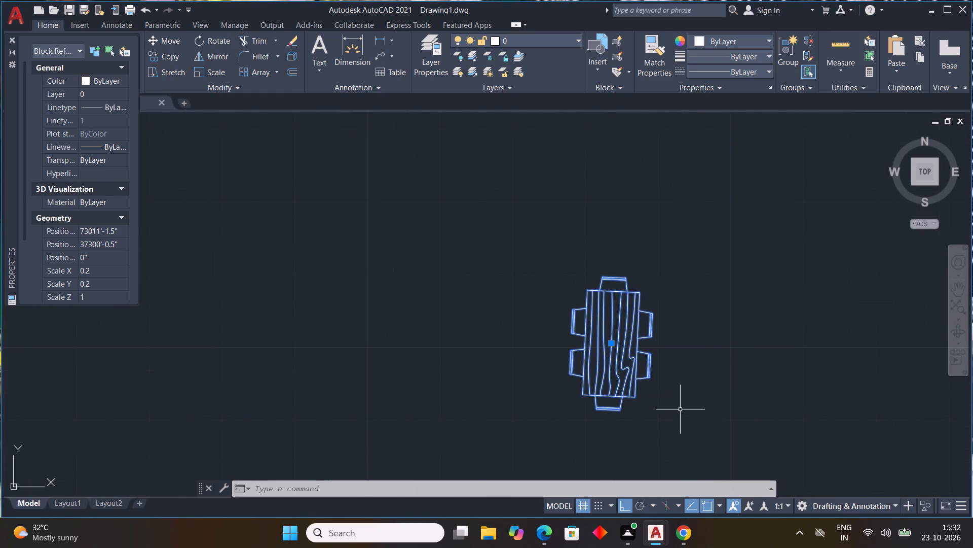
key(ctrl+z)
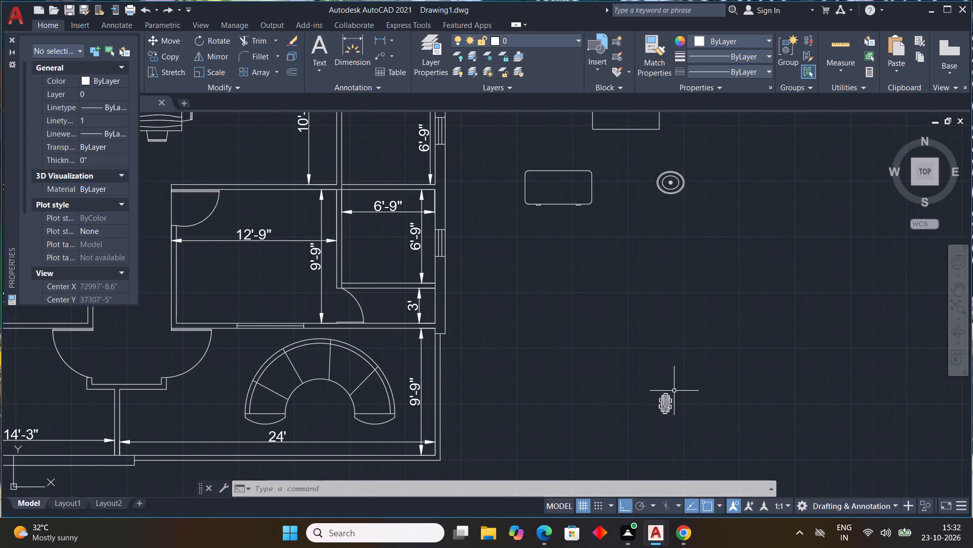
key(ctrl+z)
Rotate the scaled-down dining set outside the plan a quarter turn so its table stands lengthwise north-south.
drag(634, 297, 619, 299)
click(583, 329)
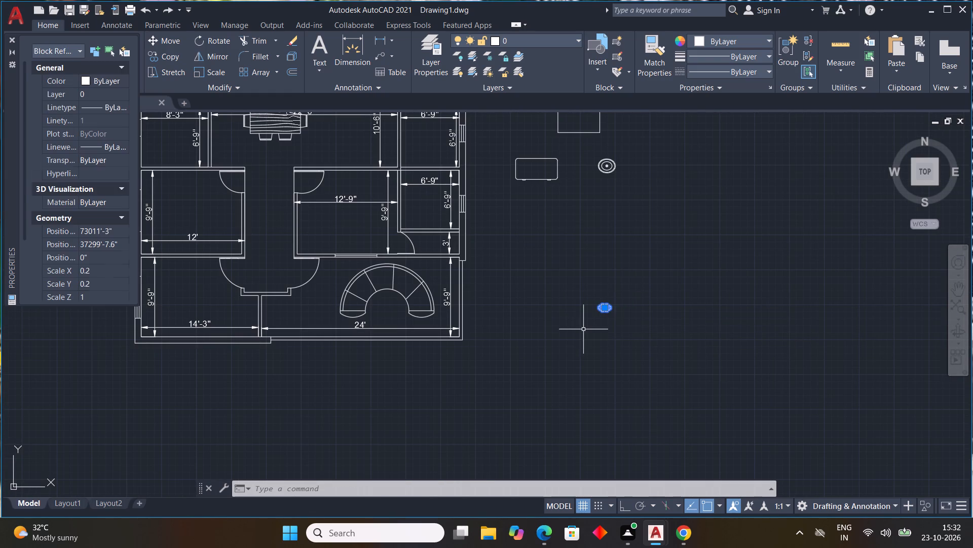
text(RO)
key(space)
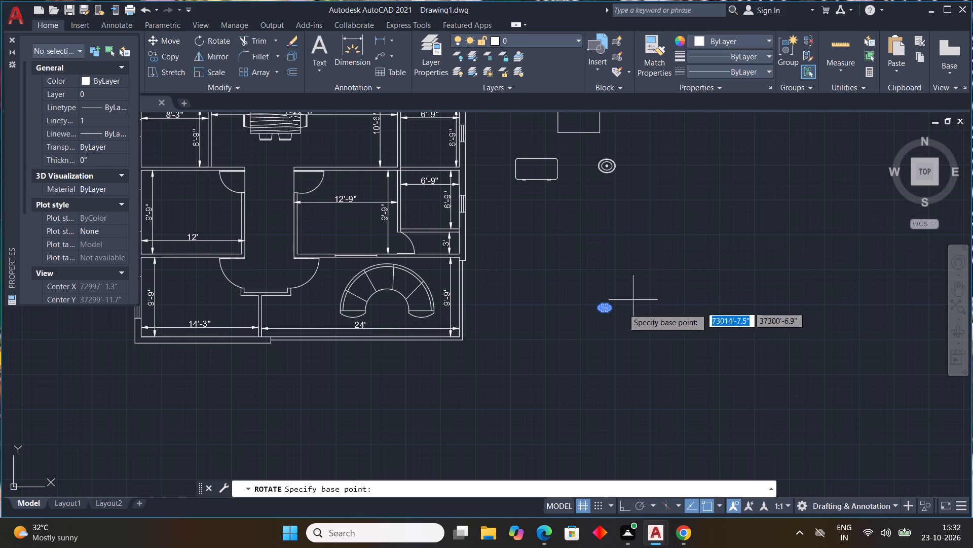
click(609, 311)
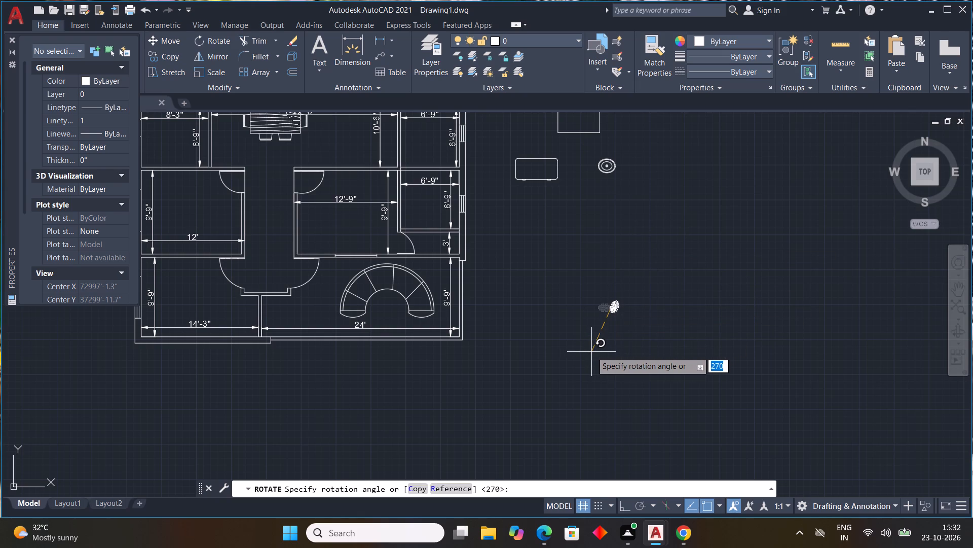
key(F8)
click(593, 352)
Copy the rotated dining set into the 14'-3" by 9'-9" room at the plan's lower corner, near the dividing wall.
drag(639, 263, 612, 327)
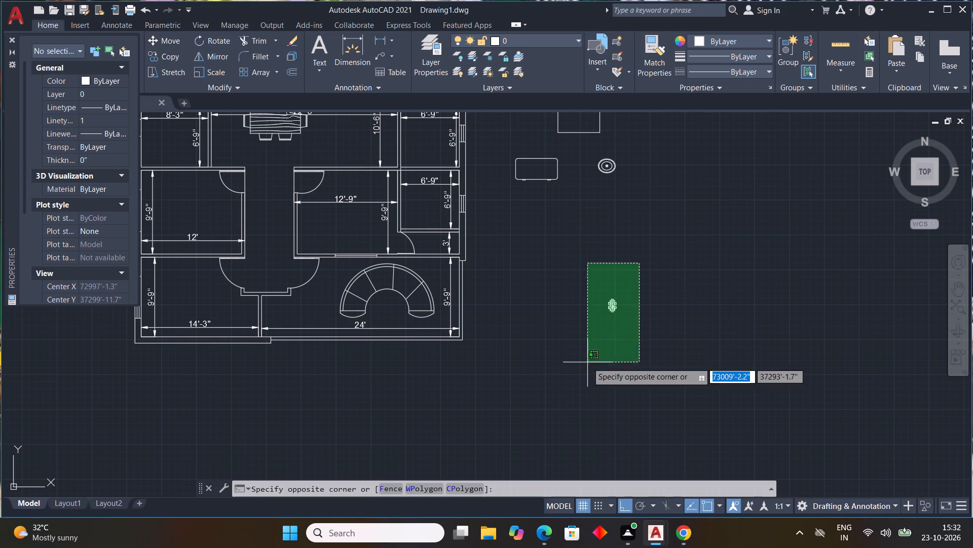
click(587, 362)
text(CO)
key(space)
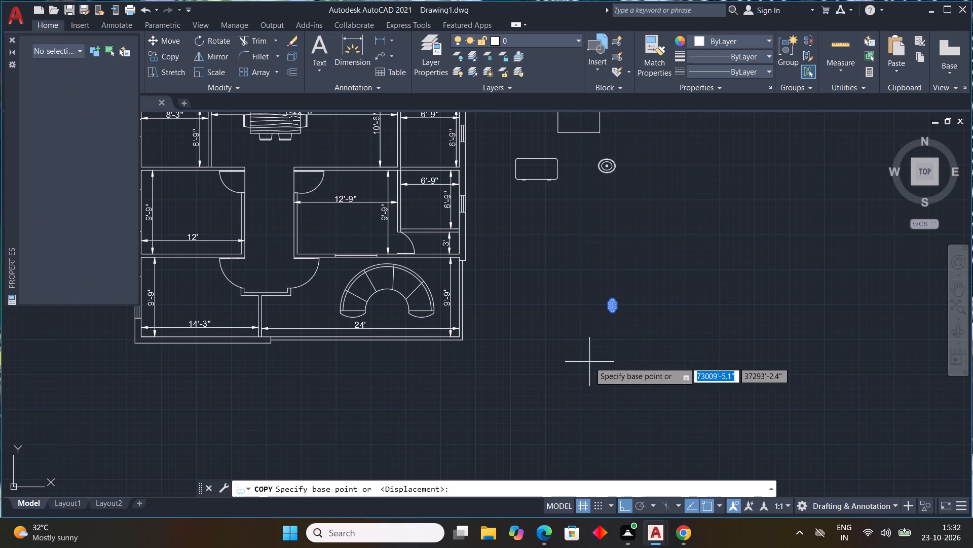
click(614, 303)
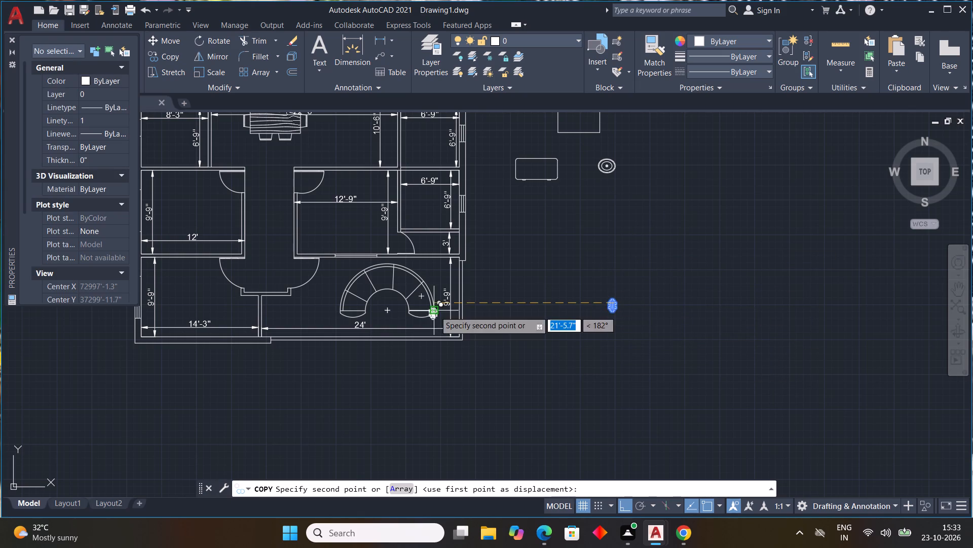
scroll(308, 314, up, 2)
middle_drag(300, 320, 379, 363)
middle_click(379, 363)
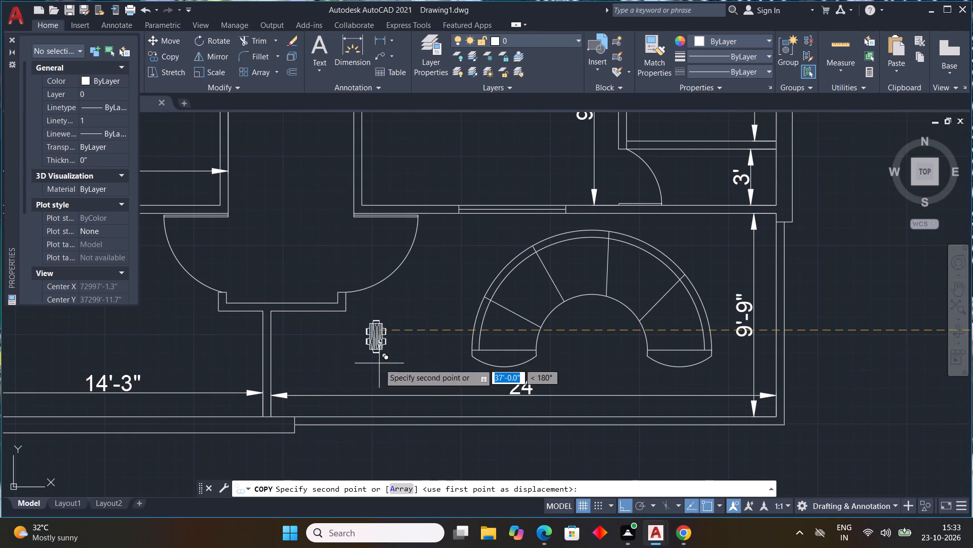
key(F8)
middle_drag(272, 362, 415, 344)
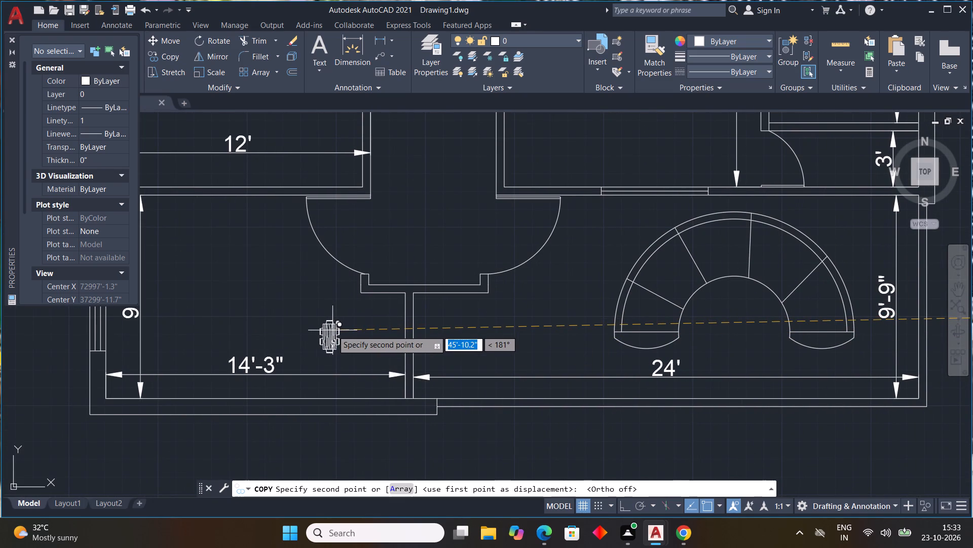
click(336, 331)
key(Escape)
Set Scale X and Scale Y of the dining set copy in the lower 14'-3" wide room to 0.3.
scroll(332, 345, up, 2)
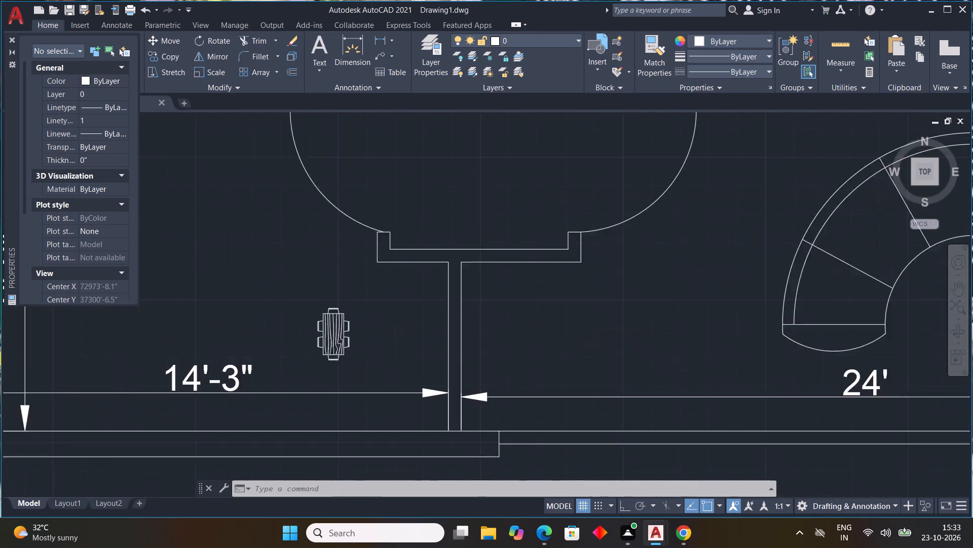
scroll(332, 345, up, 2)
scroll(332, 345, down, 5)
click(334, 346)
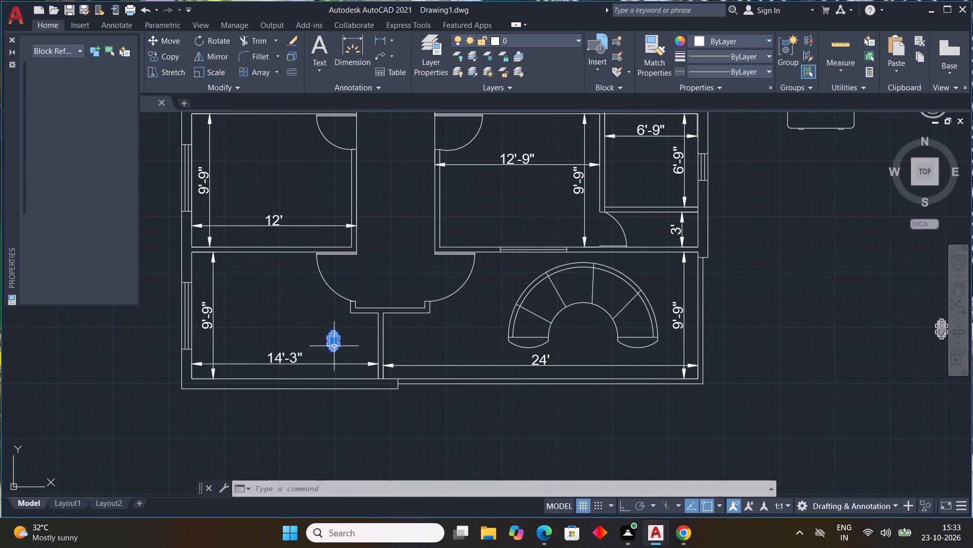
click(97, 271)
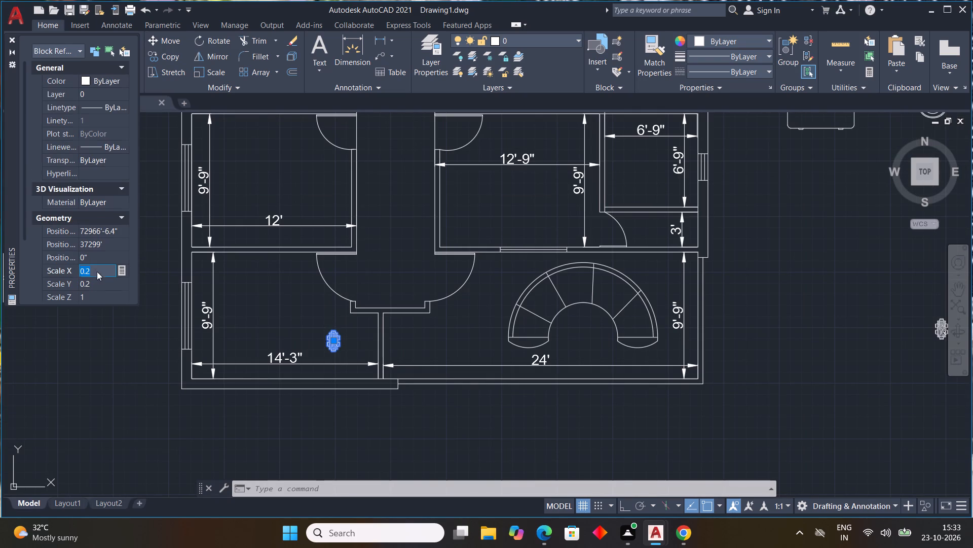
drag(99, 272, 14, 255)
key(0)
key(period)
key(3)
key(Return)
drag(105, 286, 0, 282)
key(0)
key(period)
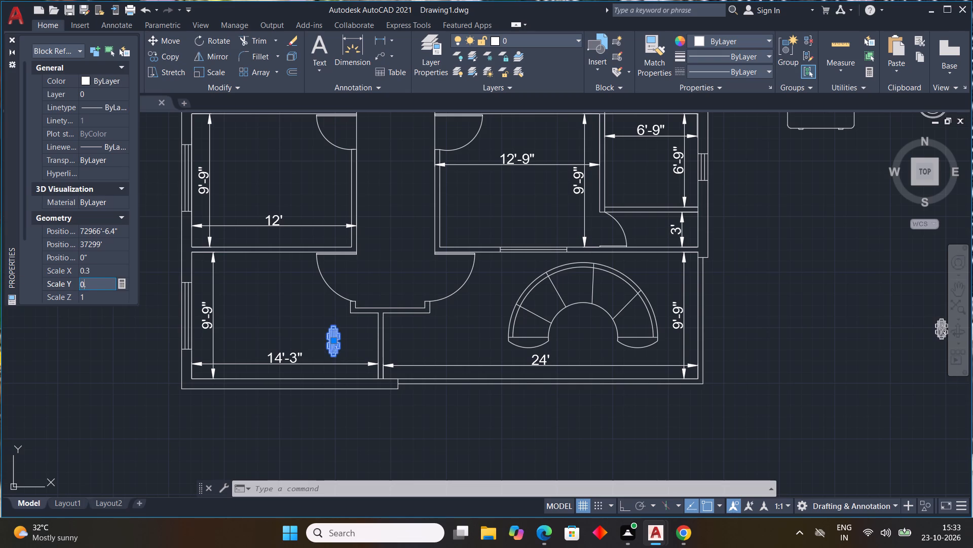
key(3)
key(Return)
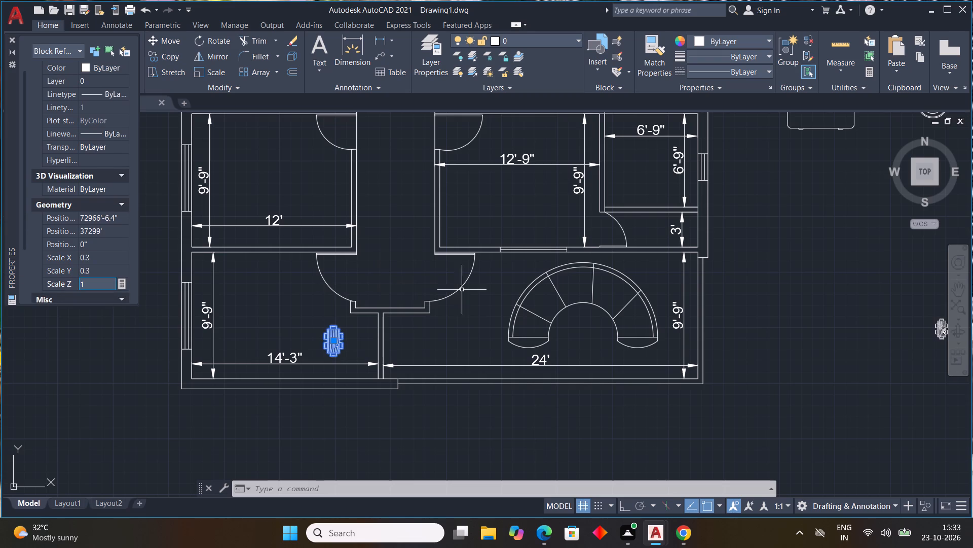
key(Escape)
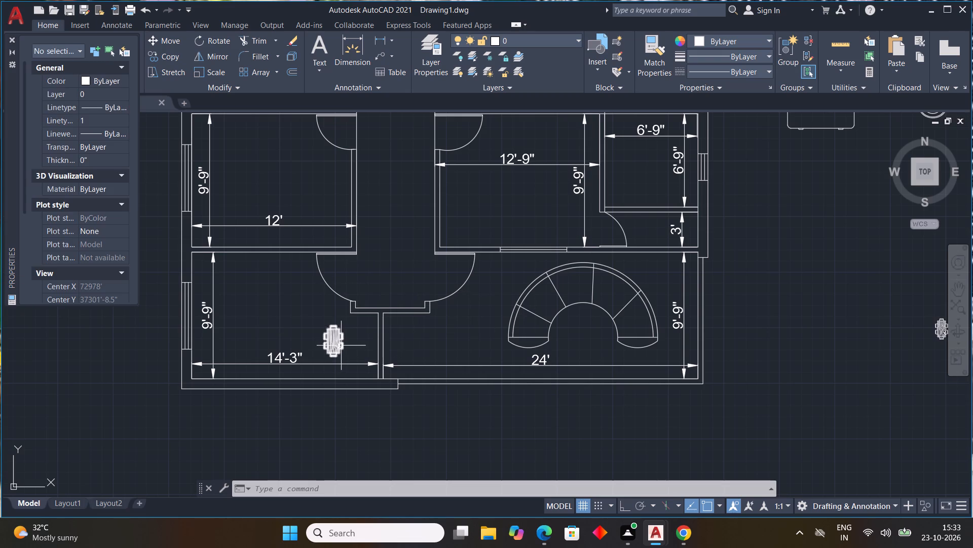
Move the enlarged dining set in the lower 14'-3" wide room slightly away from the dividing wall.
click(325, 345)
text(M)
key(space)
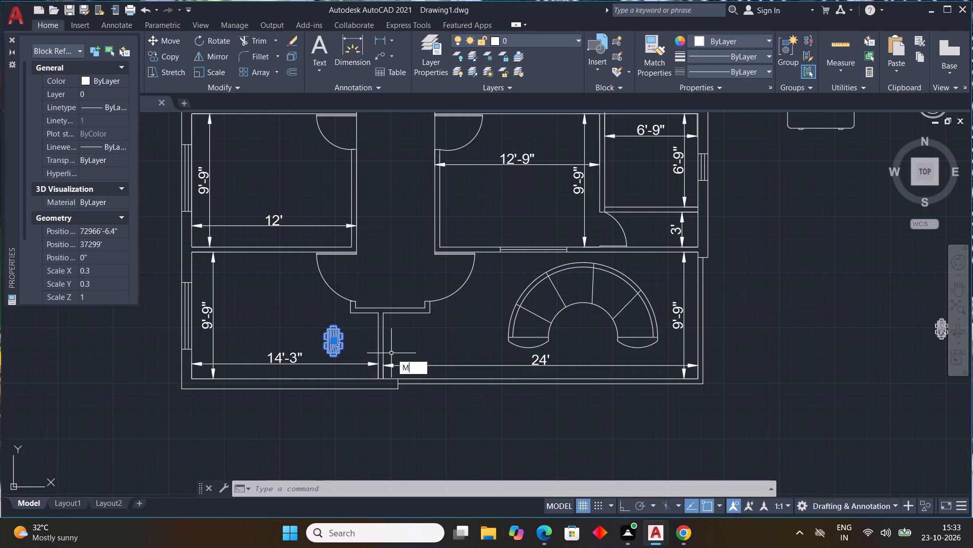
scroll(330, 355, up, 2)
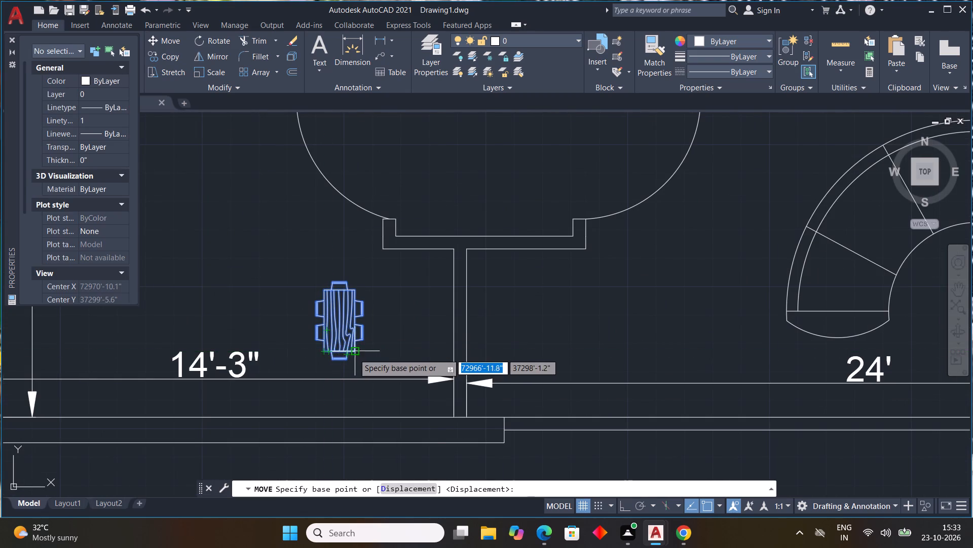
click(354, 354)
click(340, 347)
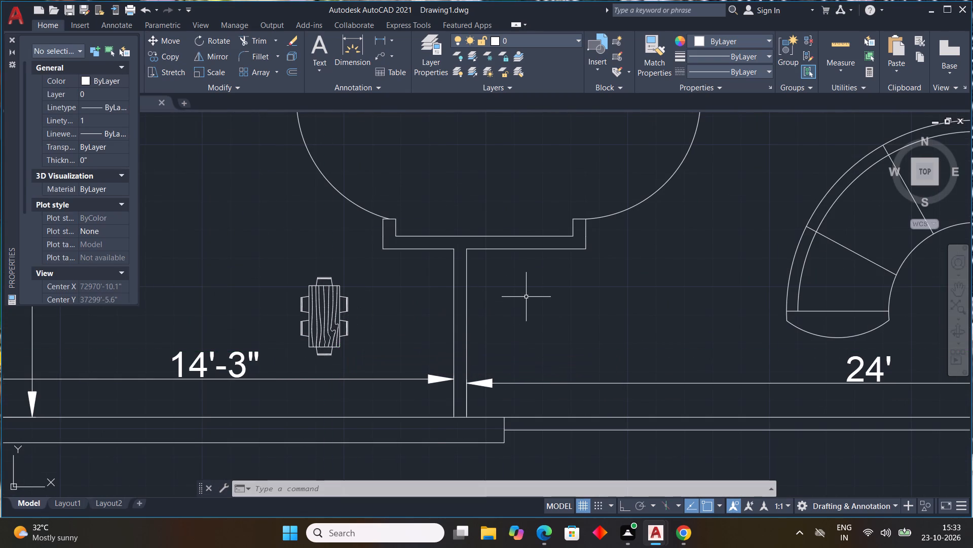
key(Escape)
Draw a stepped counter outline in the lower 14'-3" wide room: about 2'-7" up from the bottom wall, across toward the window, up to the top wall.
scroll(526, 297, down, 3)
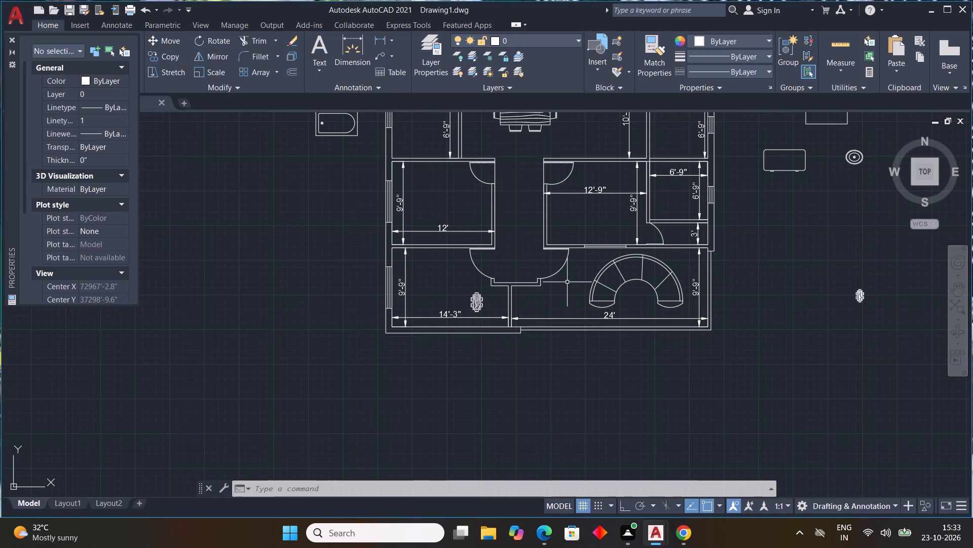
key(l)
key(space)
scroll(465, 316, up, 3)
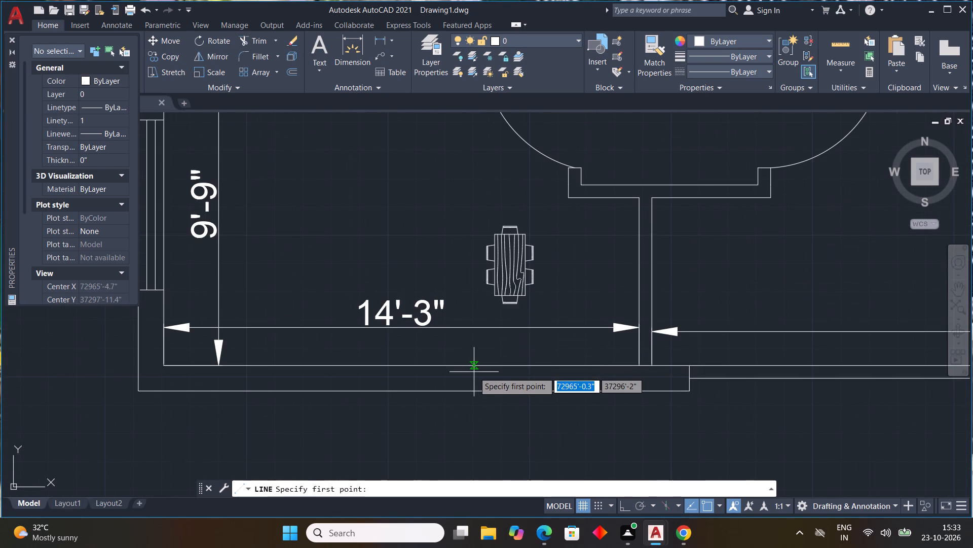
drag(472, 363, 472, 349)
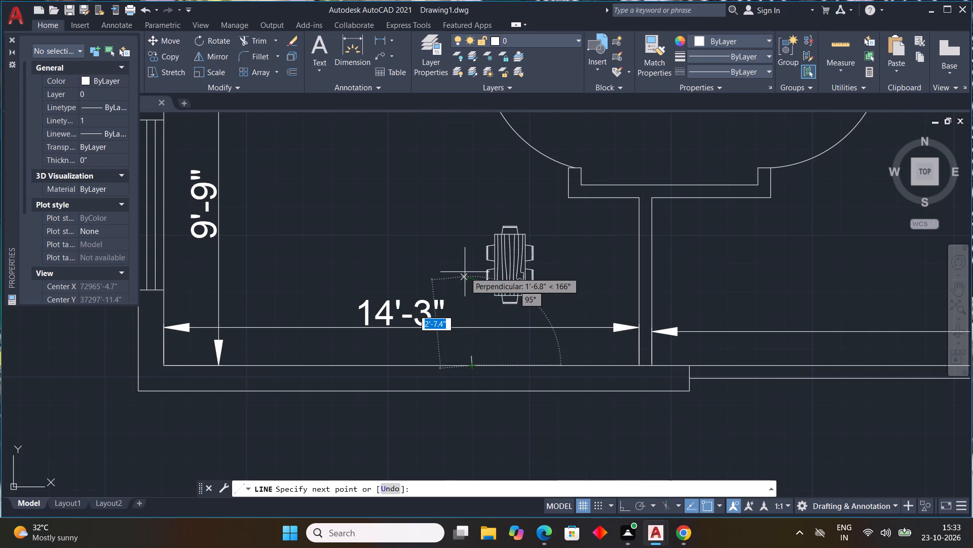
drag(474, 277, 465, 277)
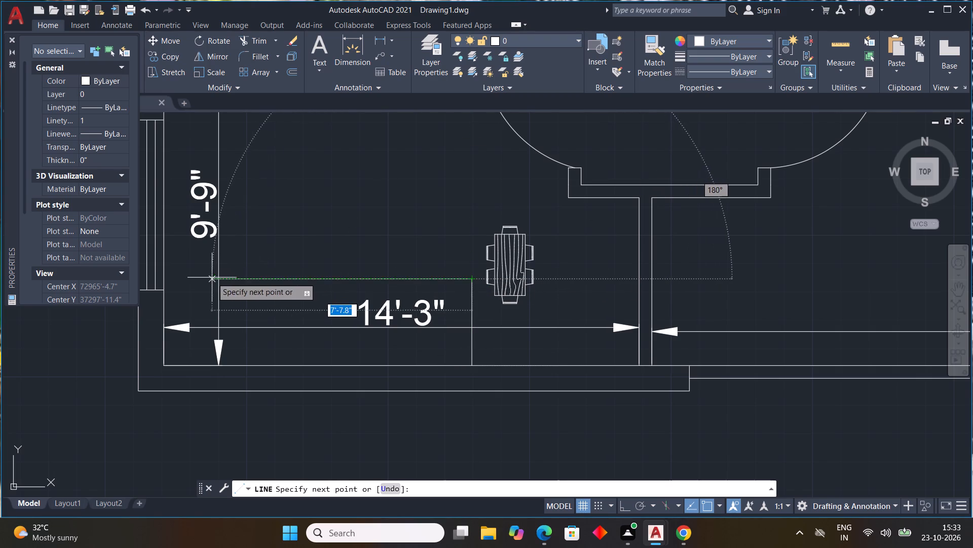
click(237, 282)
scroll(268, 235, down, 2)
middle_drag(268, 235, 266, 272)
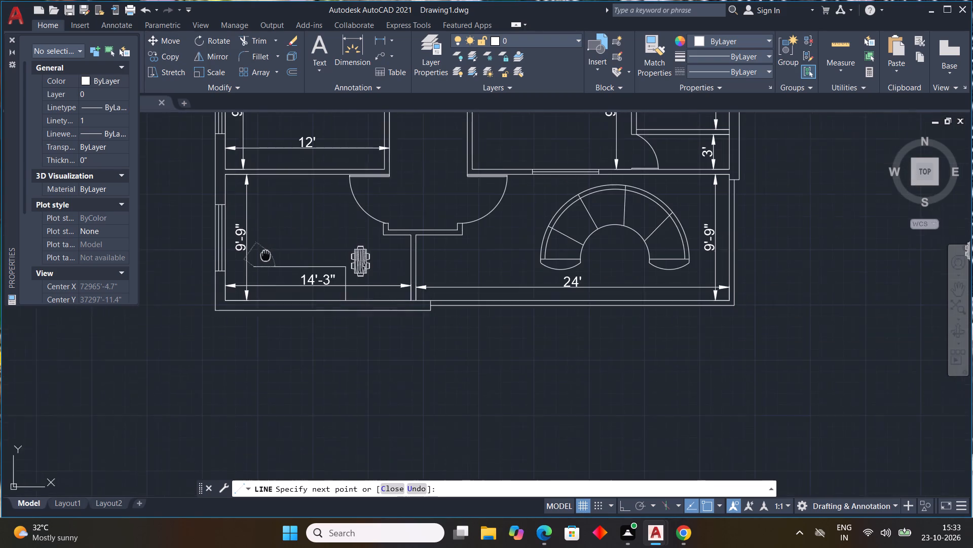
middle_drag(266, 272, 265, 283)
scroll(254, 225, up, 3)
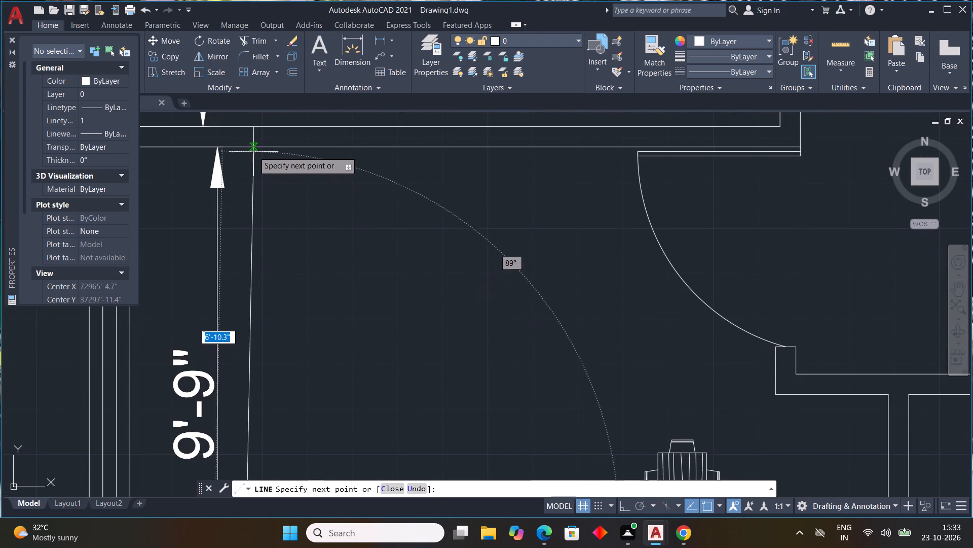
click(248, 147)
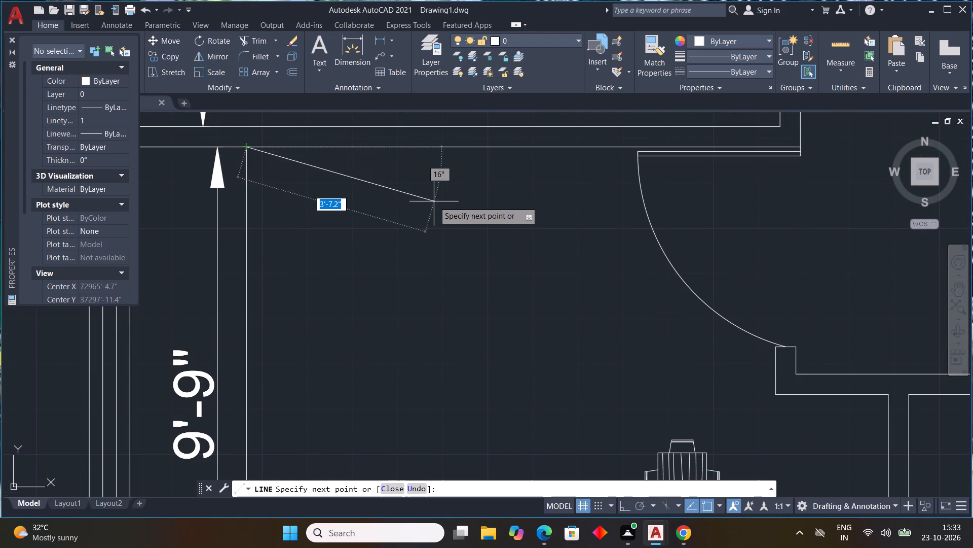
key(Escape)
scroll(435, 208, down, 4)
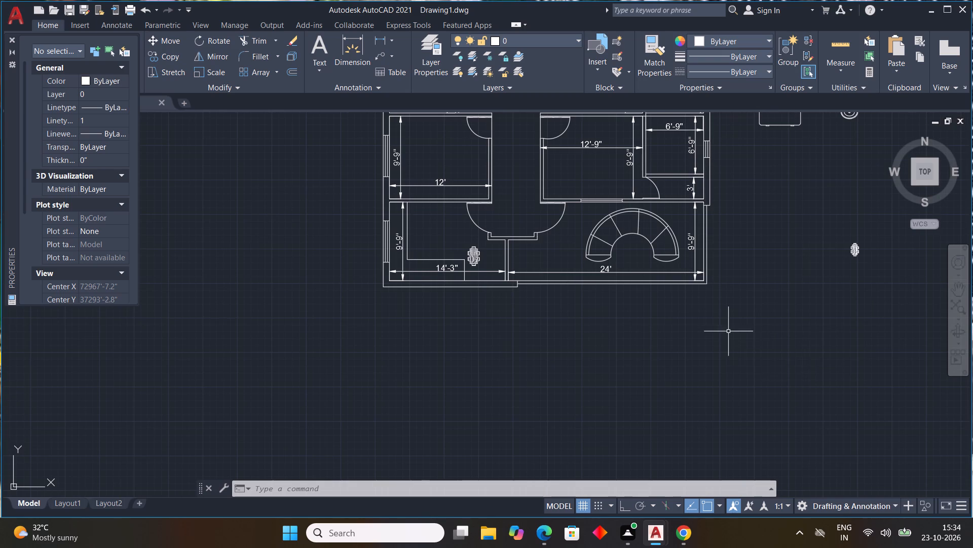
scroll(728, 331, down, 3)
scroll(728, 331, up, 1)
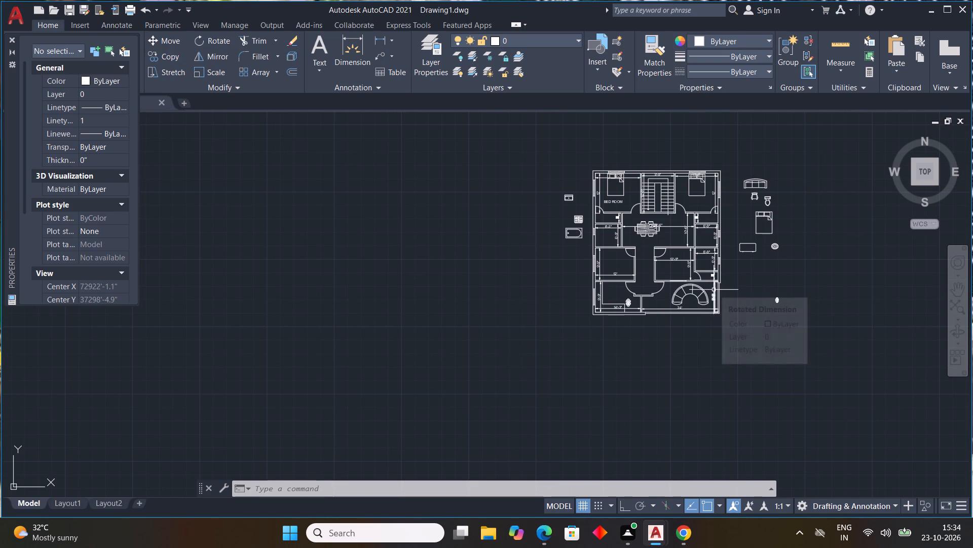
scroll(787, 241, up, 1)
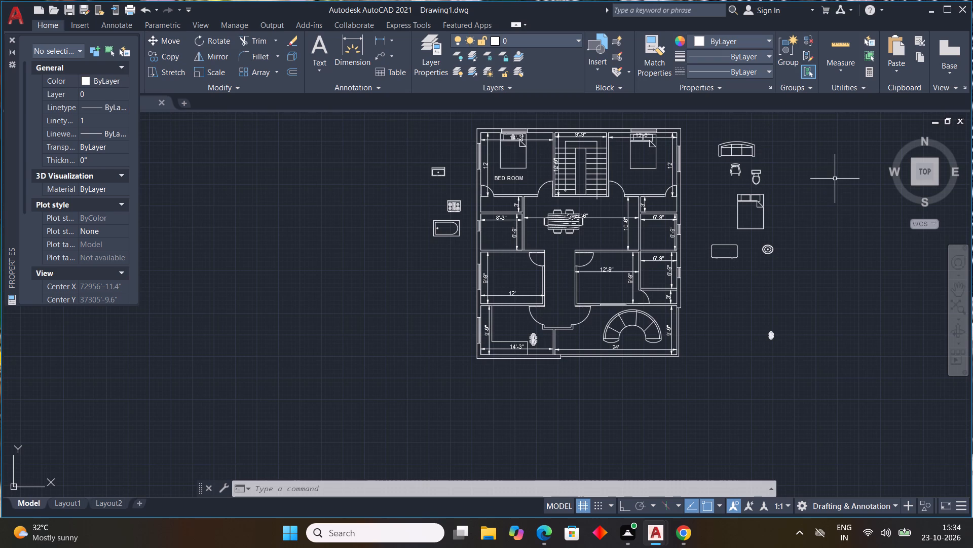
Move the spare bed block outside the plan about 25 feet farther away from the other loose furniture blocks.
middle_drag(812, 146, 607, 148)
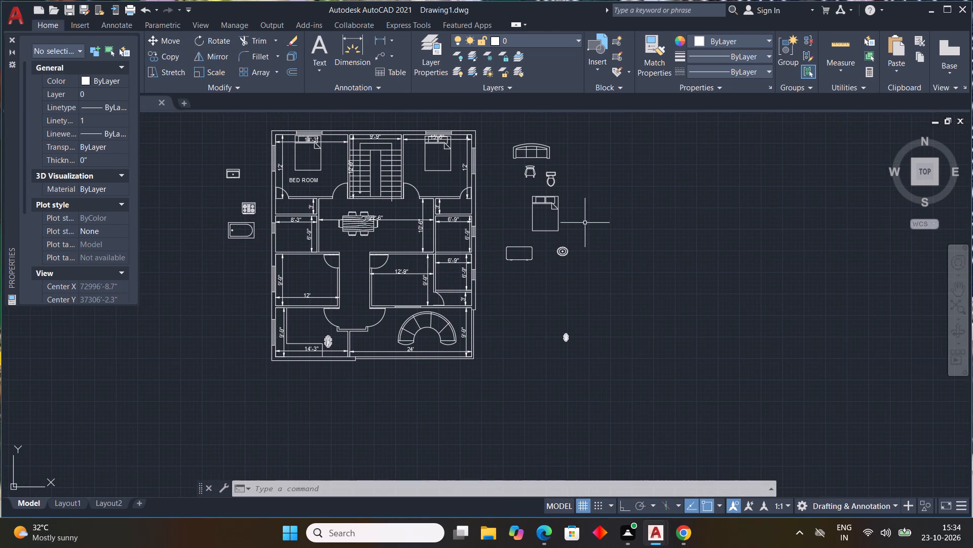
click(558, 222)
key(m)
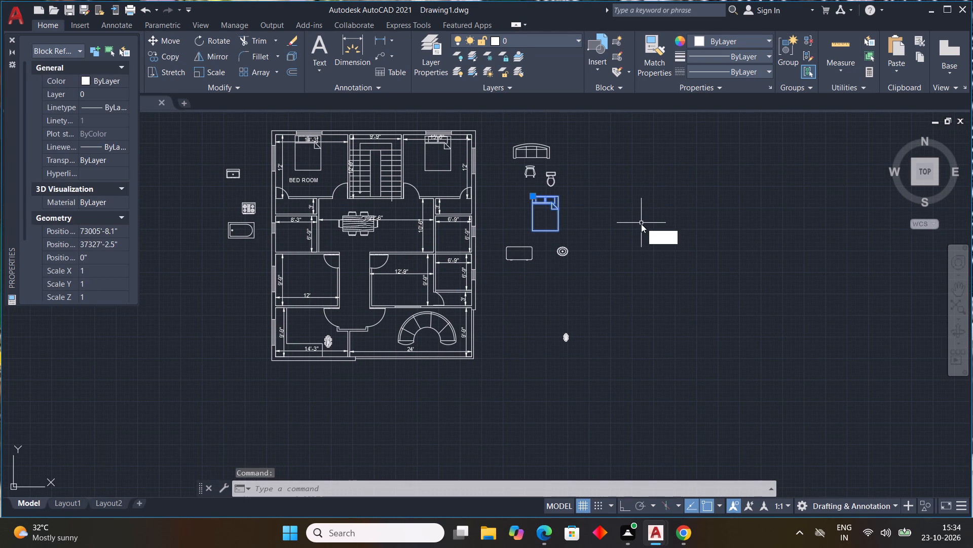
key(space)
drag(527, 204, 559, 215)
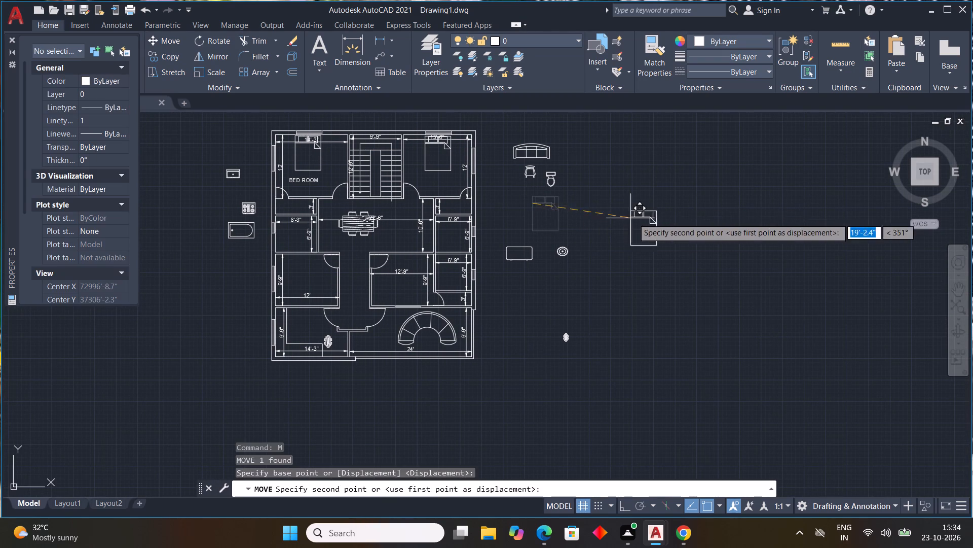
click(664, 220)
key(Escape)
Rotate the spare bed block outside the plan by 180° with Ortho on, so its pillows face down.
drag(668, 225, 662, 240)
drag(712, 179, 652, 258)
drag(722, 183, 629, 300)
click(638, 287)
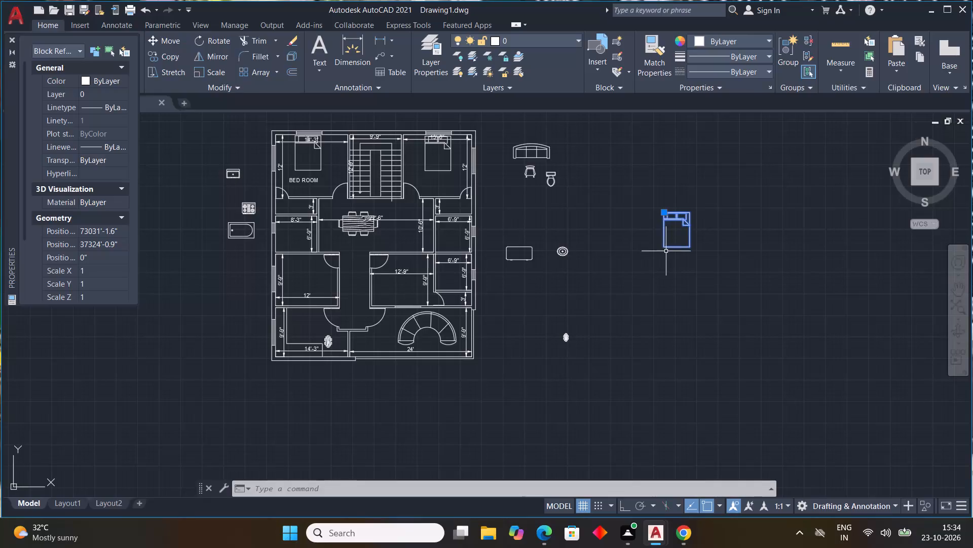
text(RO)
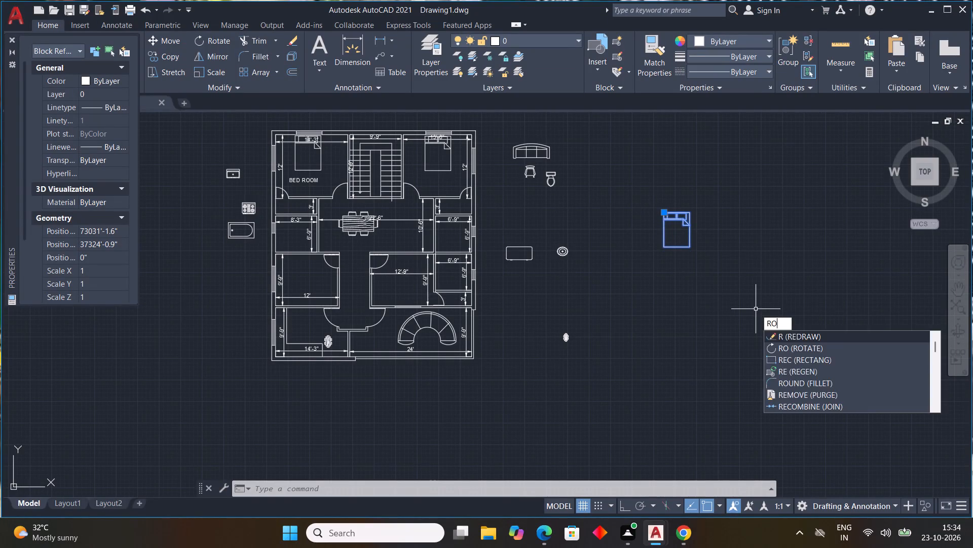
key(space)
click(684, 213)
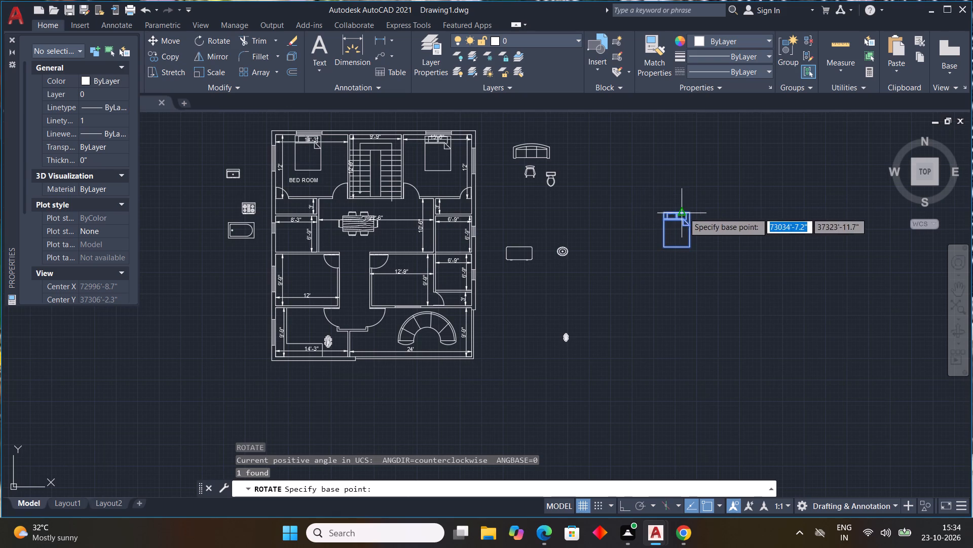
key(F8)
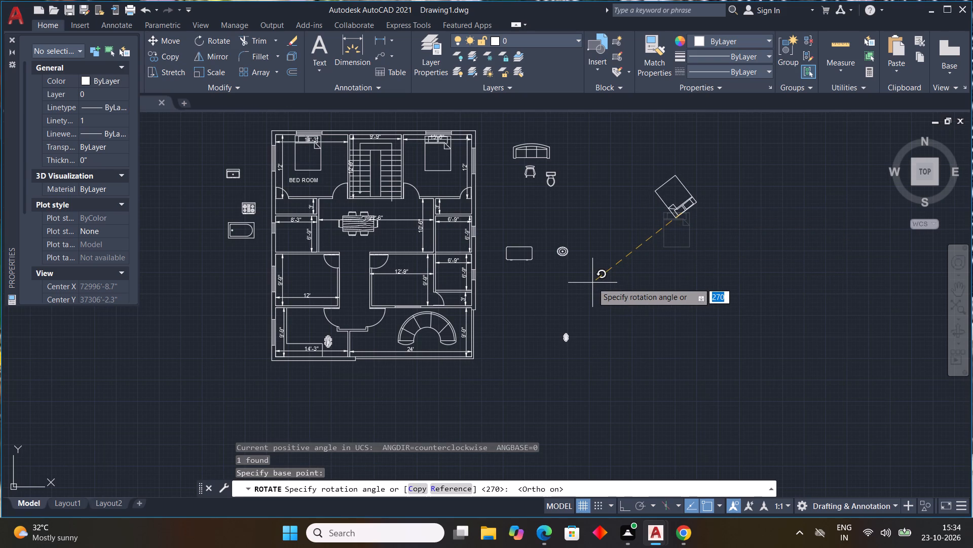
click(592, 283)
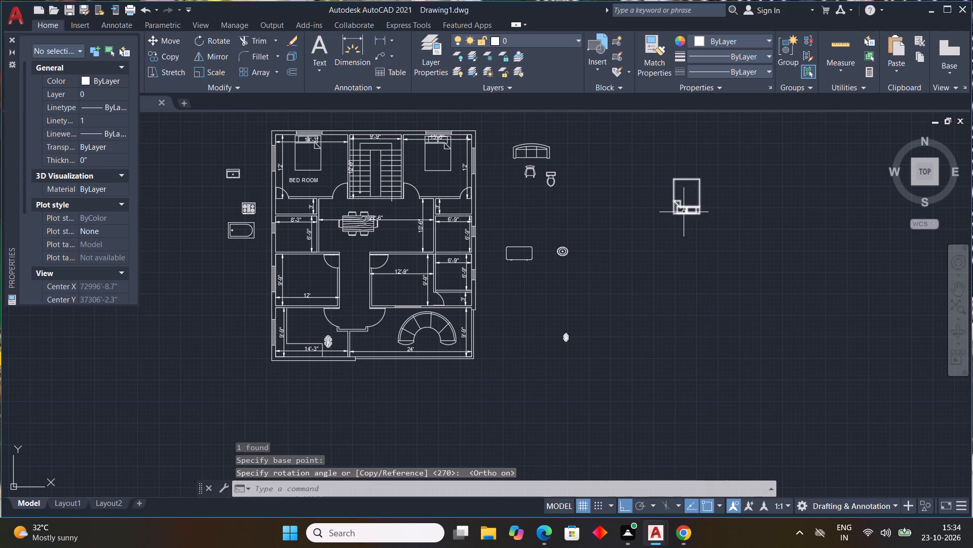
Copy the rotated bed against the bottom walls of the 12'-9" by 9'-9" room and the 12' by 9'-9" room.
click(684, 212)
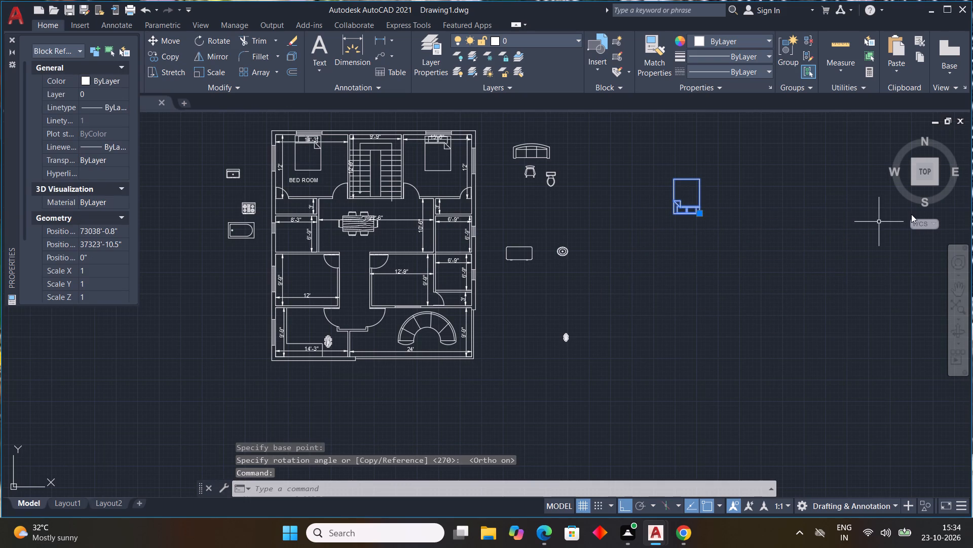
key(c)
key(o)
key(space)
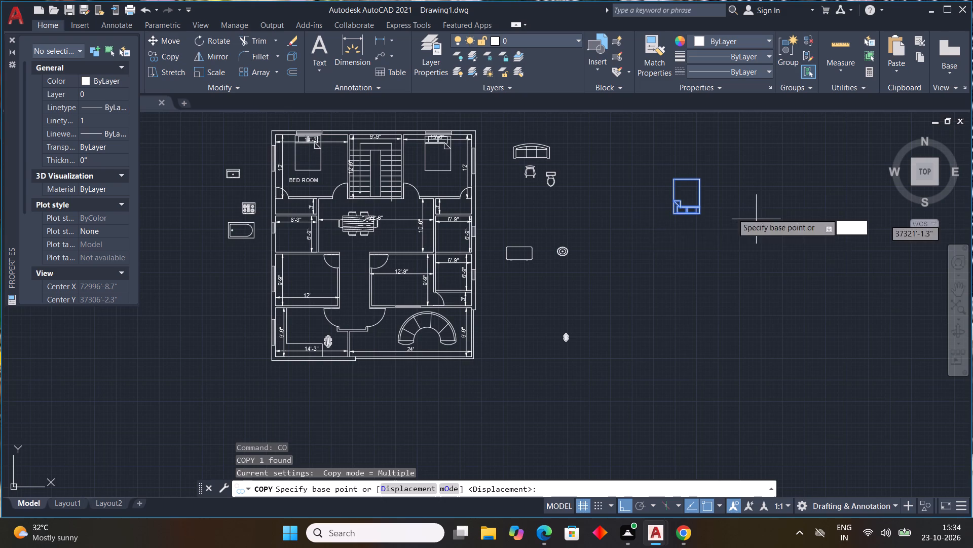
click(698, 213)
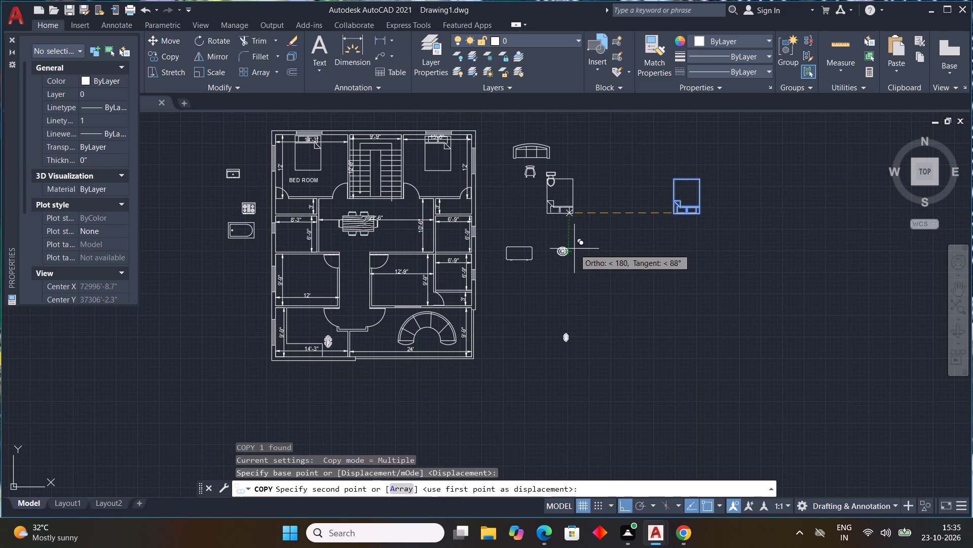
key(F8)
scroll(407, 311, up, 3)
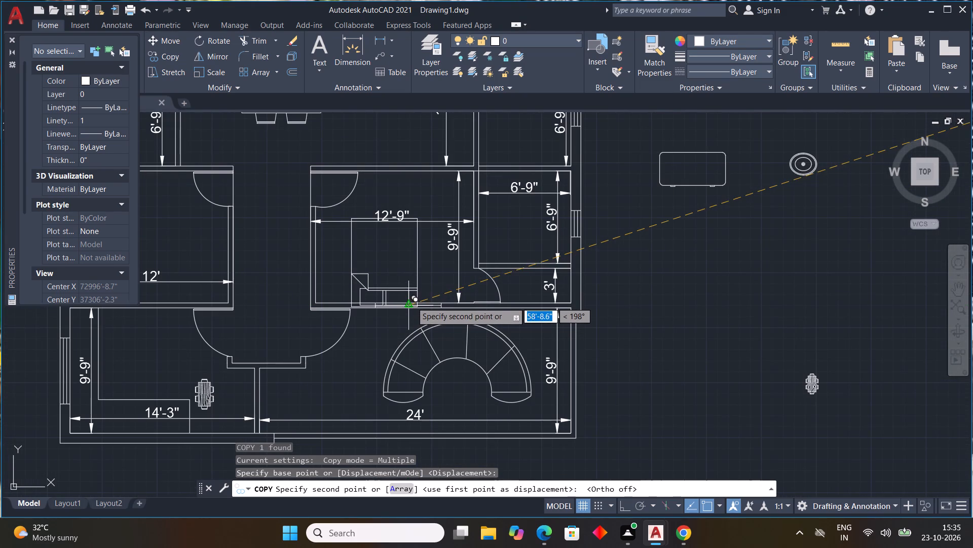
scroll(411, 296, up, 2)
click(417, 306)
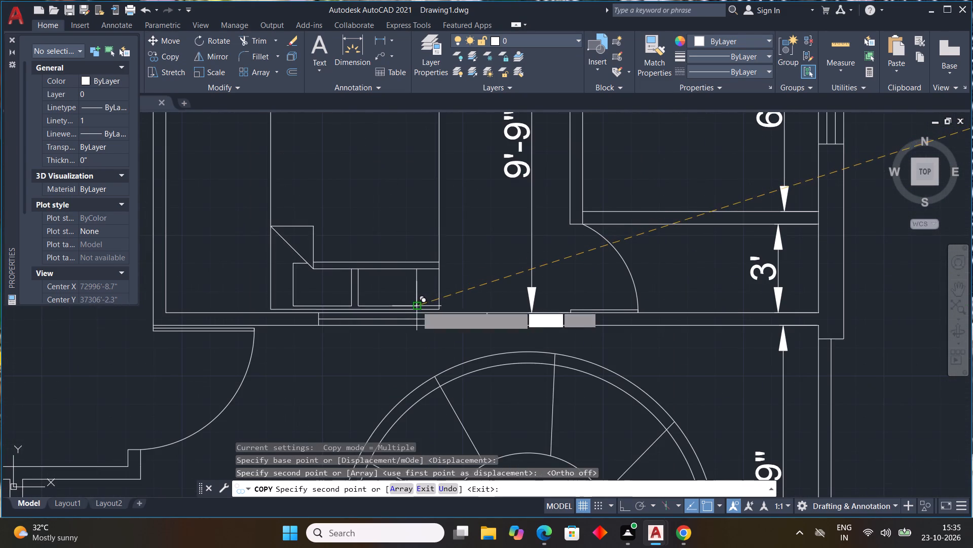
scroll(522, 296, down, 4)
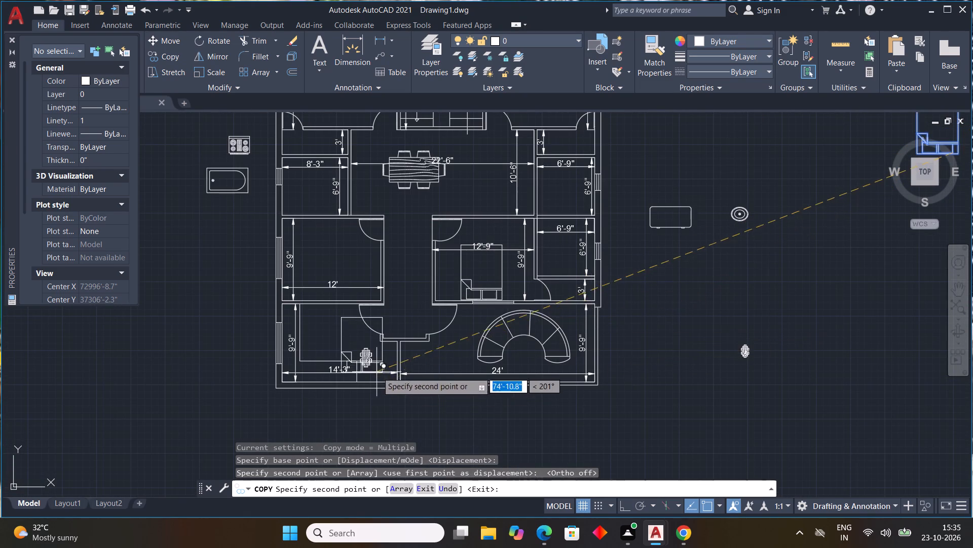
scroll(369, 330, up, 2)
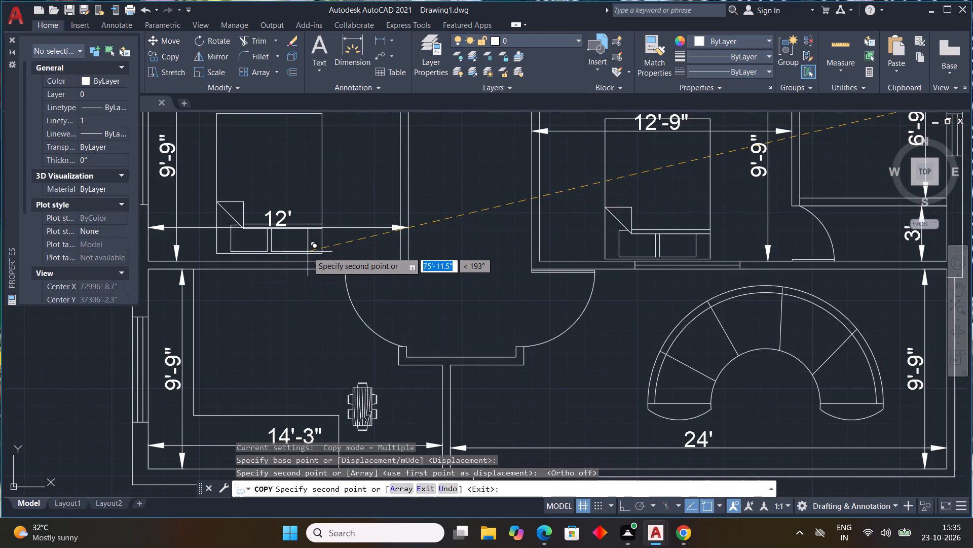
click(301, 255)
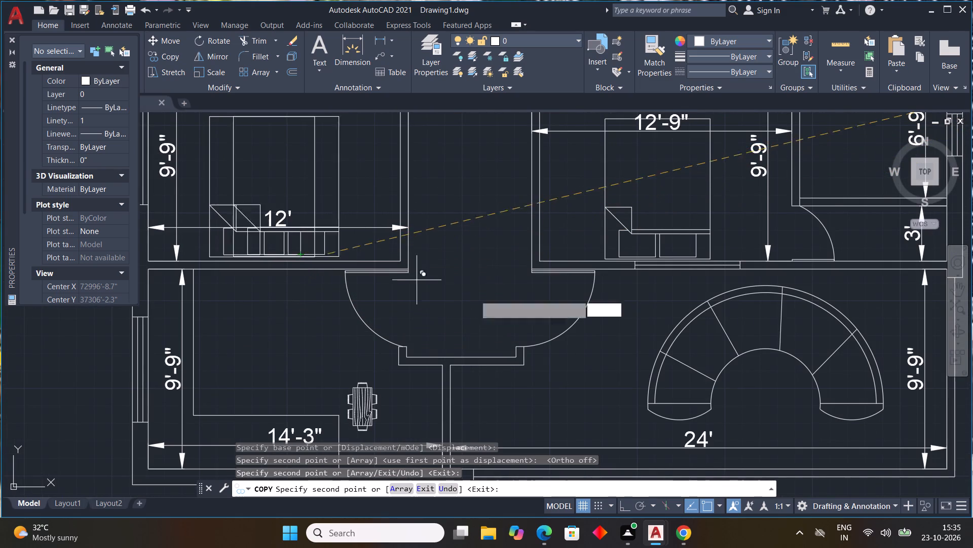
key(Escape)
Copy the toilet block into the 6'-9" square bathroom beside the 12'-9" room, at its upper corner by the outer wall.
scroll(508, 294, down, 4)
scroll(699, 234, up, 2)
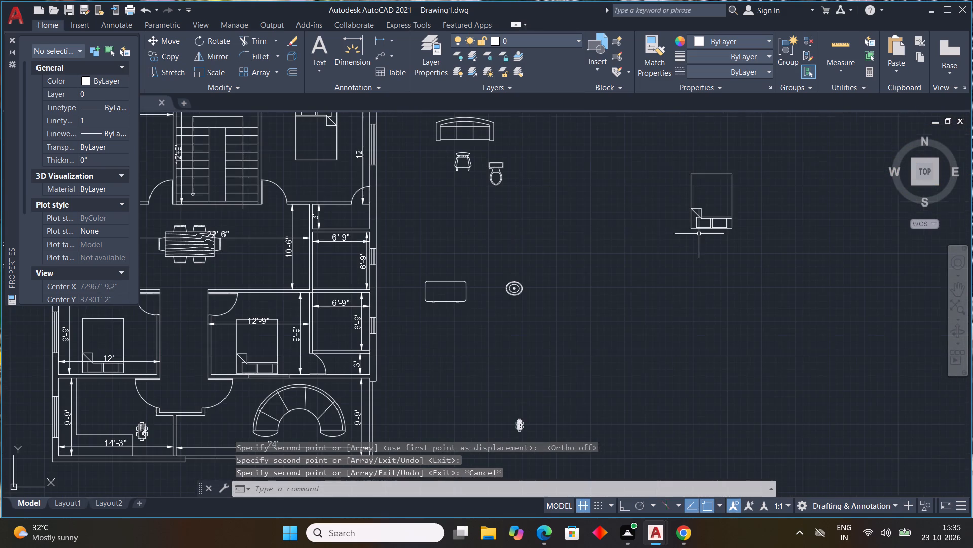
click(496, 176)
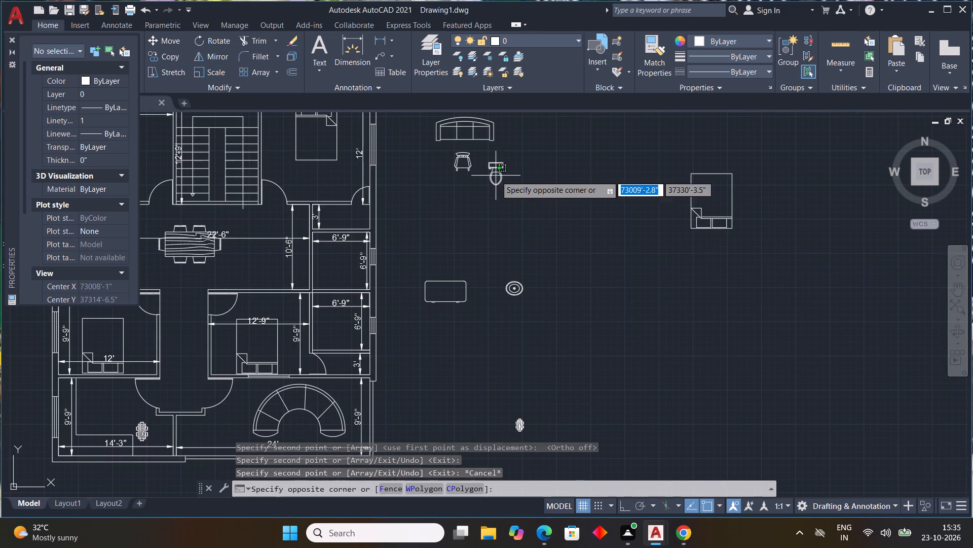
click(491, 185)
key(c)
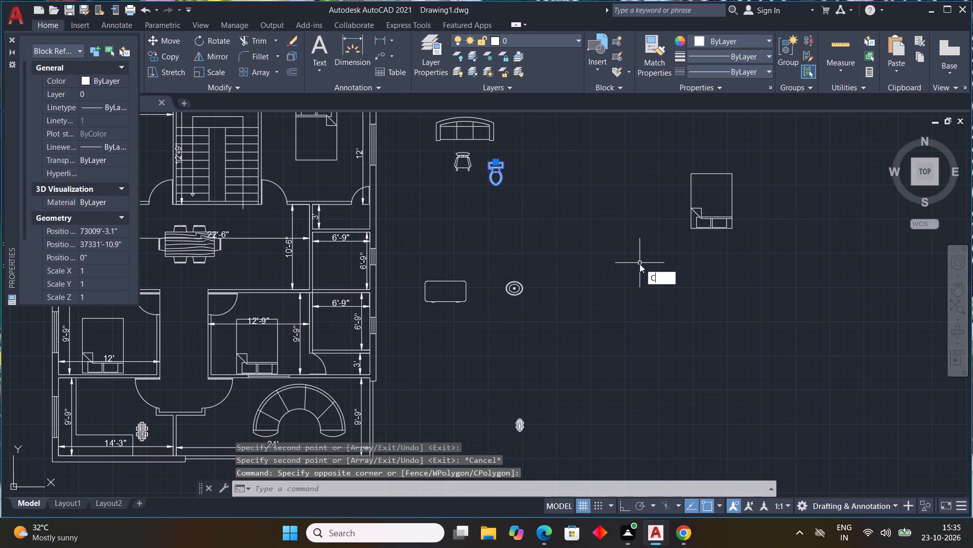
key(o)
key(space)
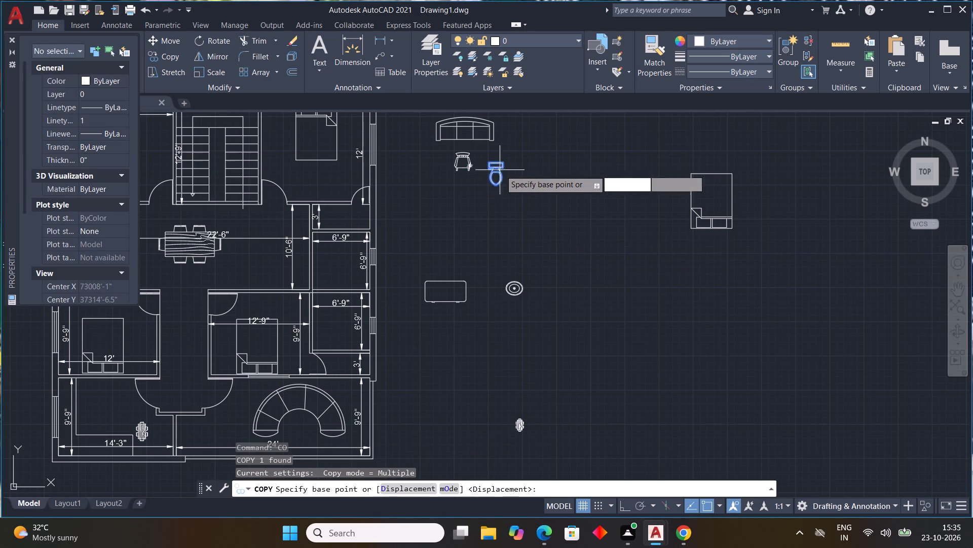
click(497, 169)
middle_drag(409, 292, 410, 292)
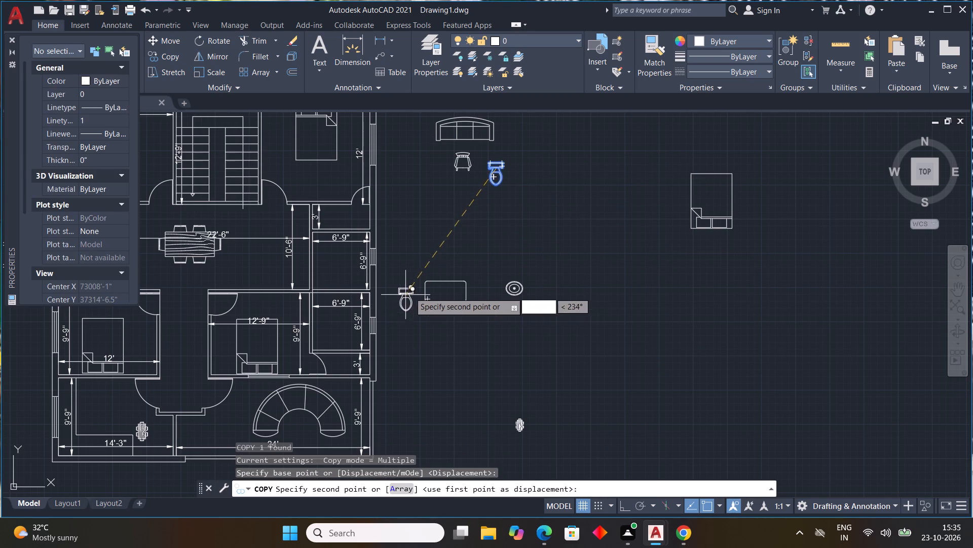
middle_drag(410, 292, 494, 263)
scroll(439, 275, up, 3)
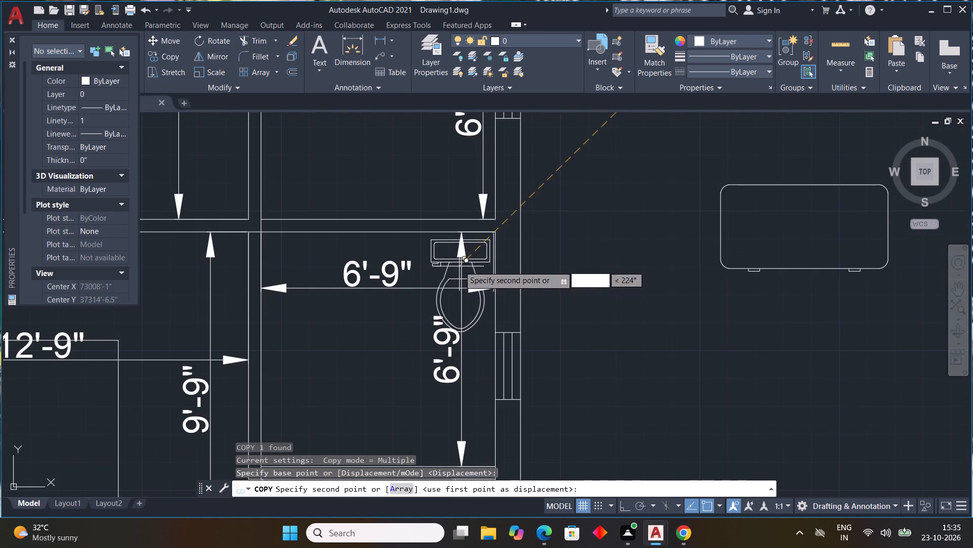
click(458, 264)
scroll(595, 292, down, 3)
key(Escape)
Copy the bathtub block into the same 6'-9" bathroom, in the upper corner by the inner wall beside the toilet.
scroll(703, 314, down, 1)
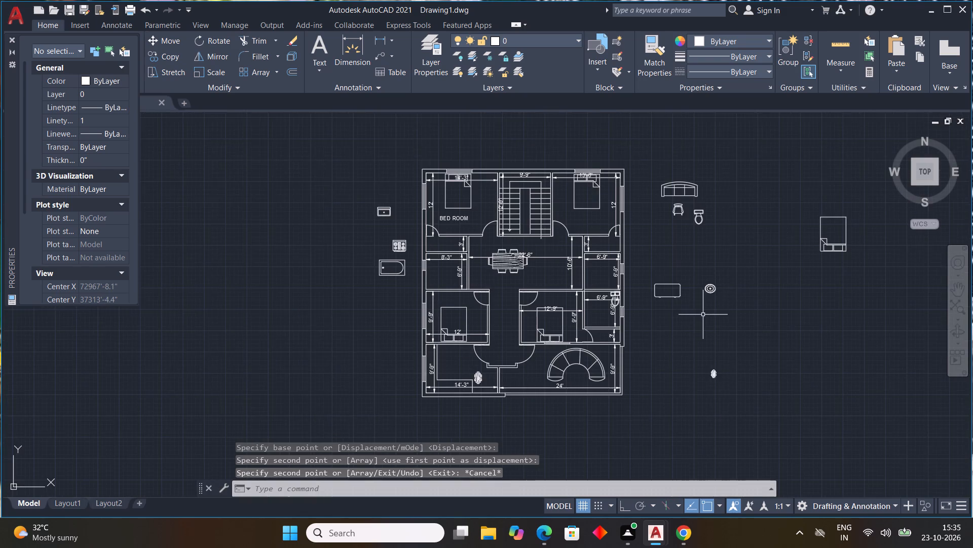
middle_drag(669, 311, 629, 296)
scroll(404, 273, up, 1)
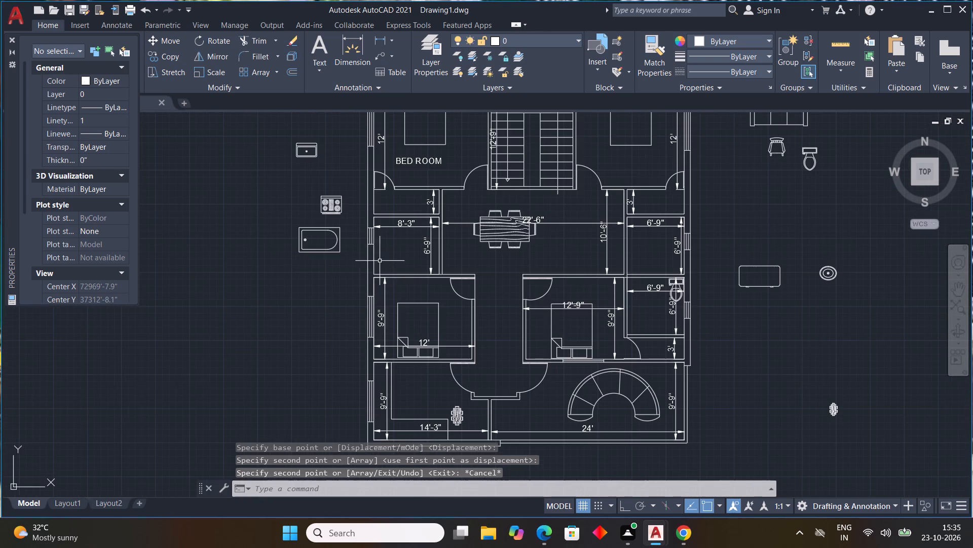
click(331, 252)
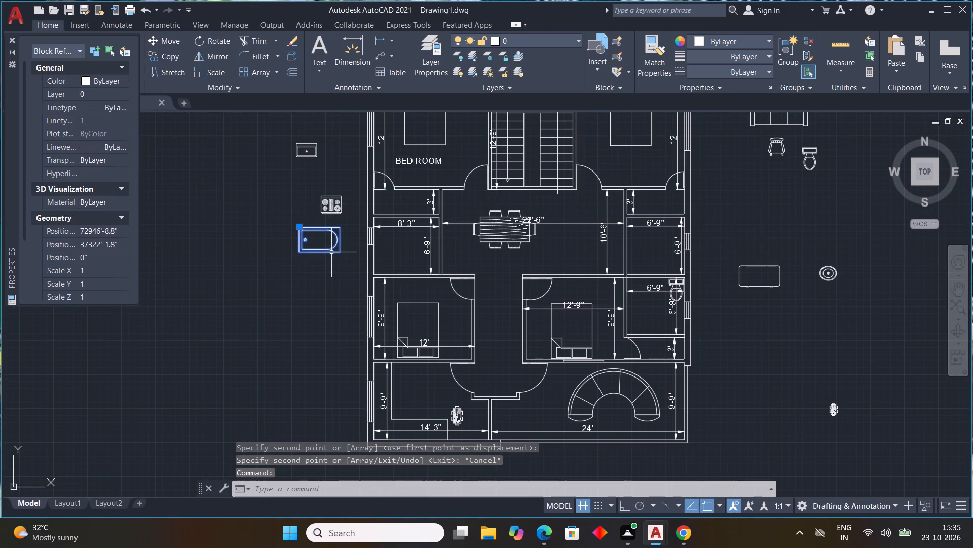
text(CO)
key(space)
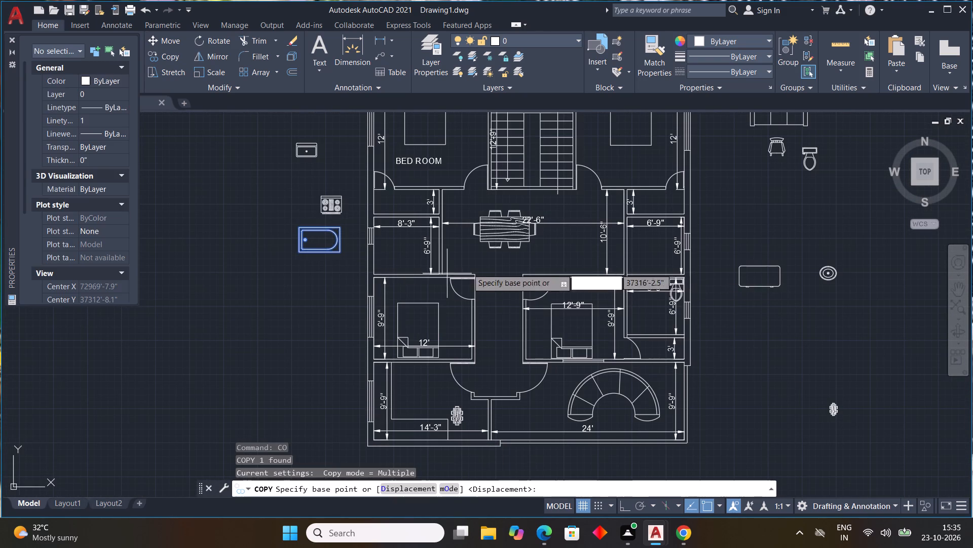
click(295, 252)
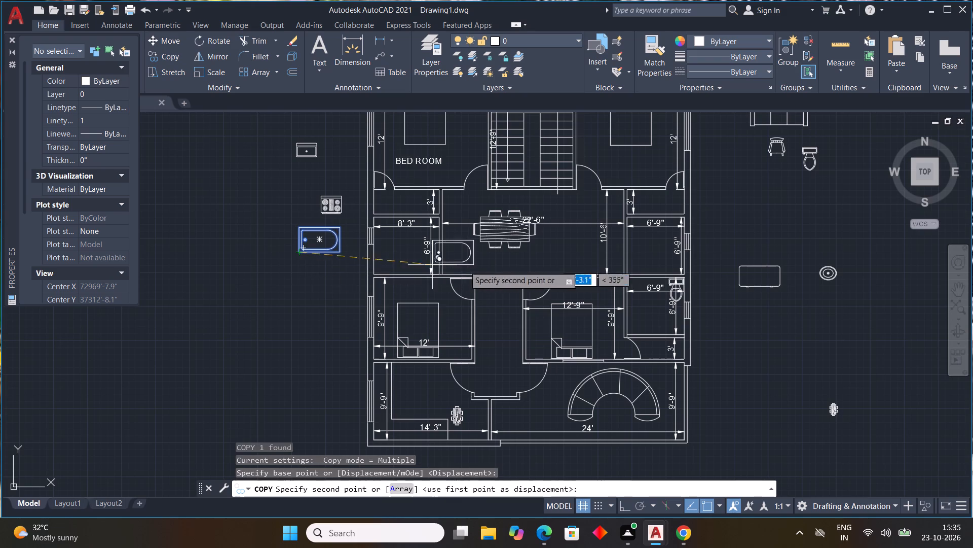
scroll(632, 302, up, 4)
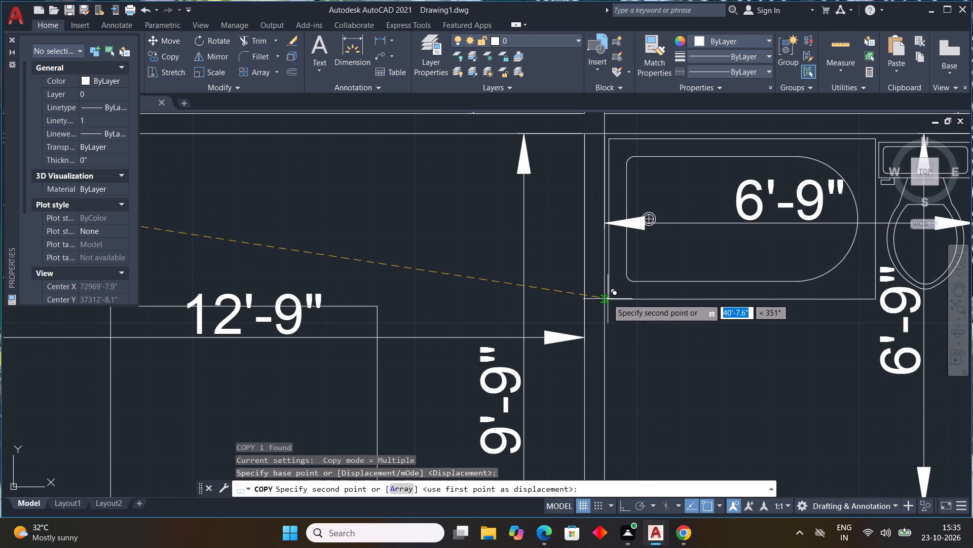
click(607, 298)
scroll(653, 358, down, 3)
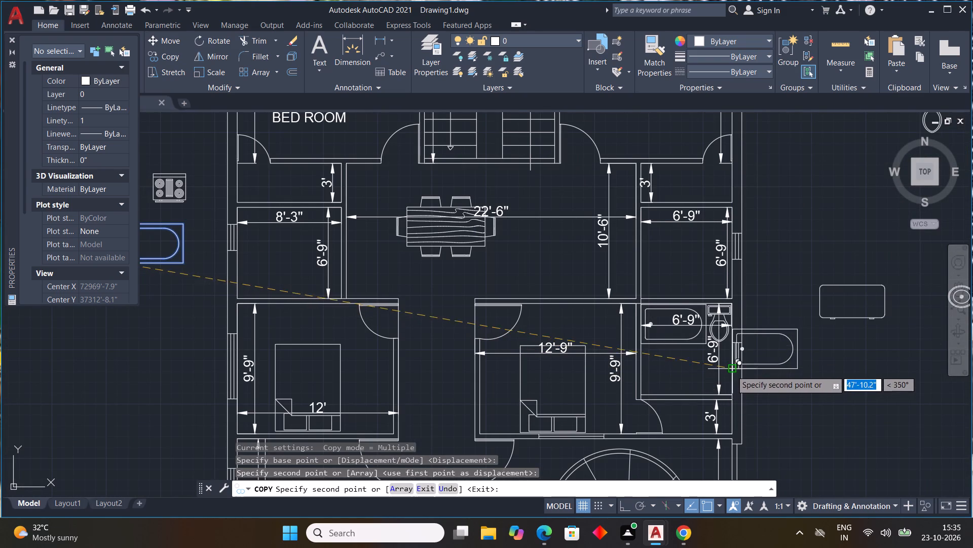
middle_drag(727, 353, 649, 324)
middle_click(649, 324)
key(Escape)
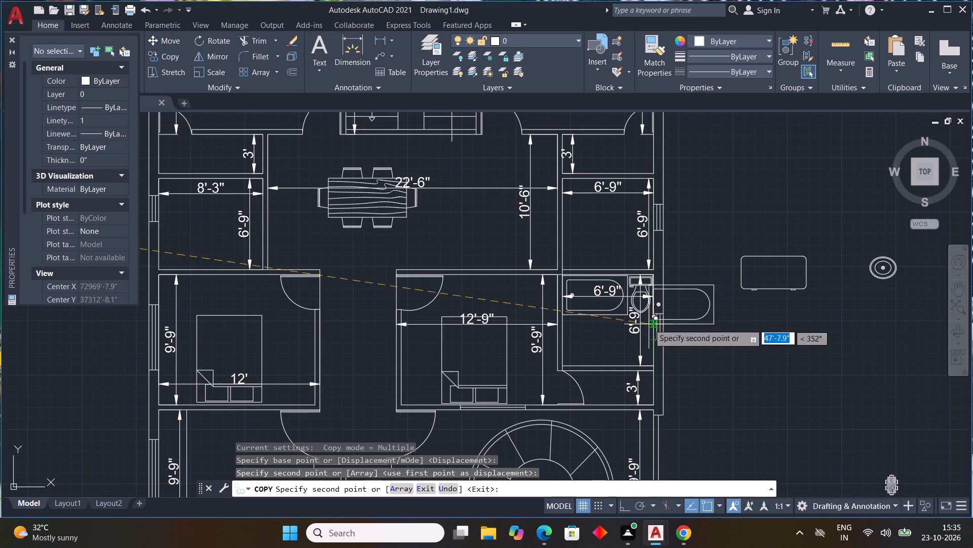
key(Escape)
key(Escape)
Rotate the spare oval washbasin block outside the plan by 270° with Ortho on.
scroll(746, 311, down, 1)
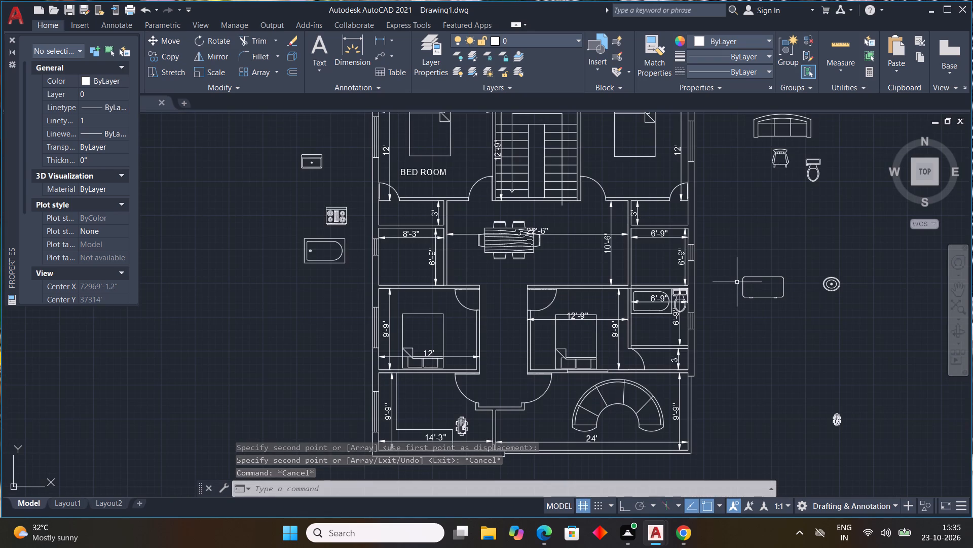
middle_drag(850, 305, 817, 320)
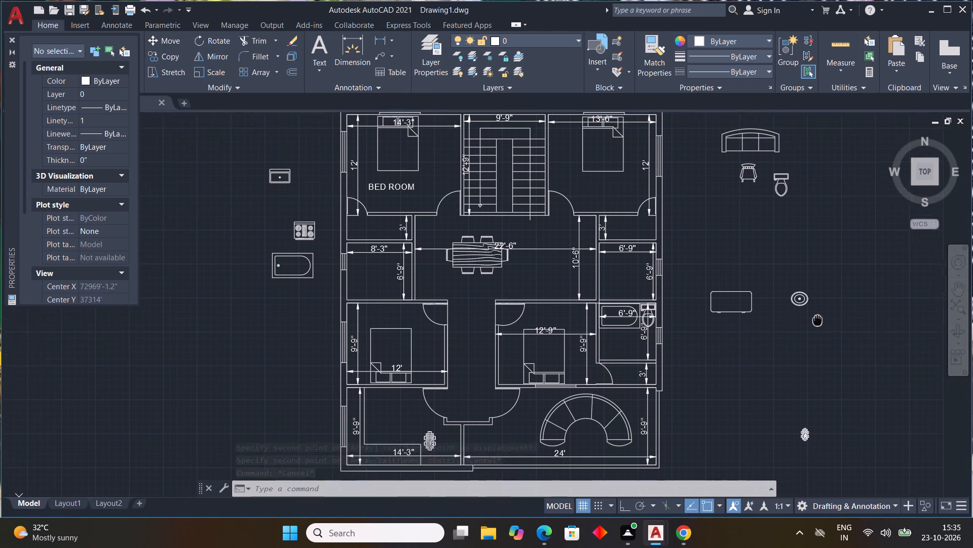
middle_drag(817, 320, 759, 310)
middle_click(759, 310)
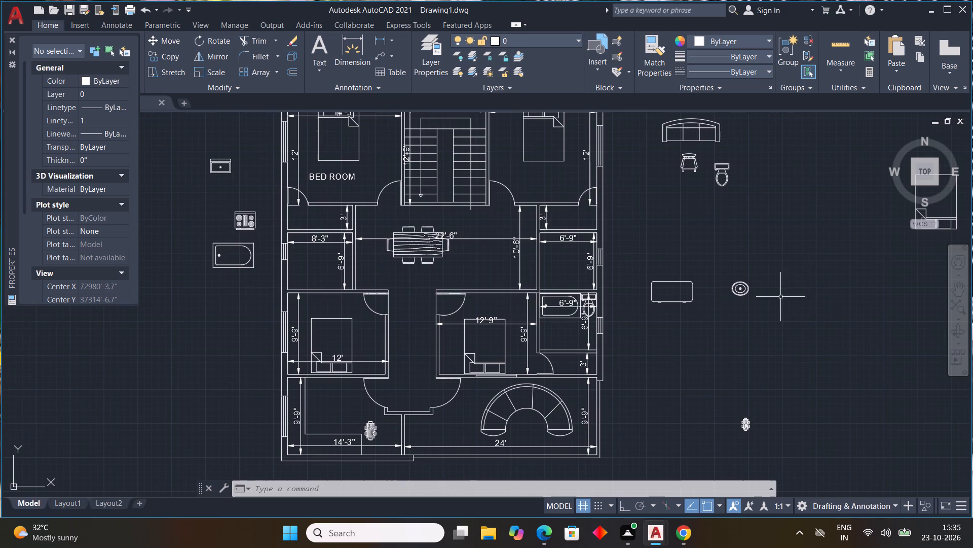
drag(774, 271, 739, 317)
click(731, 329)
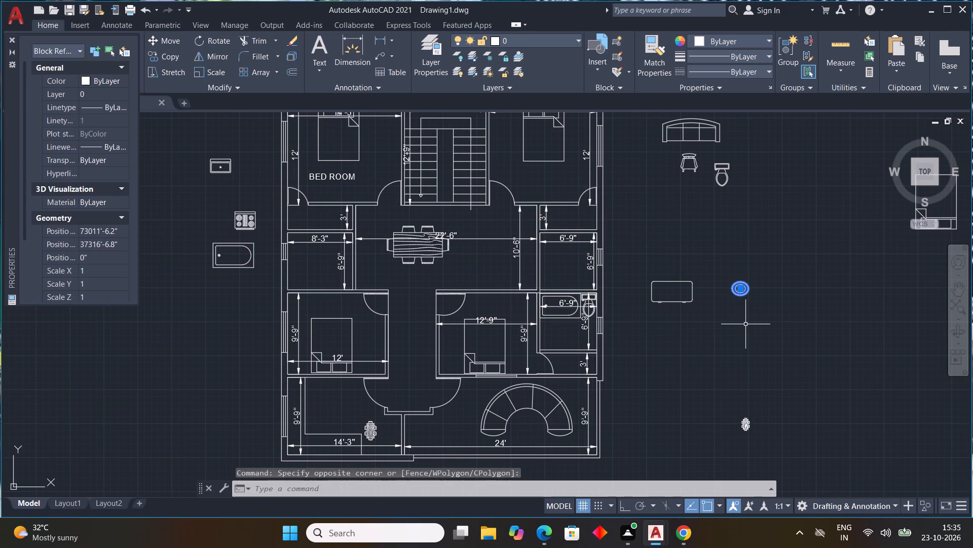
key(r)
key(o)
key(space)
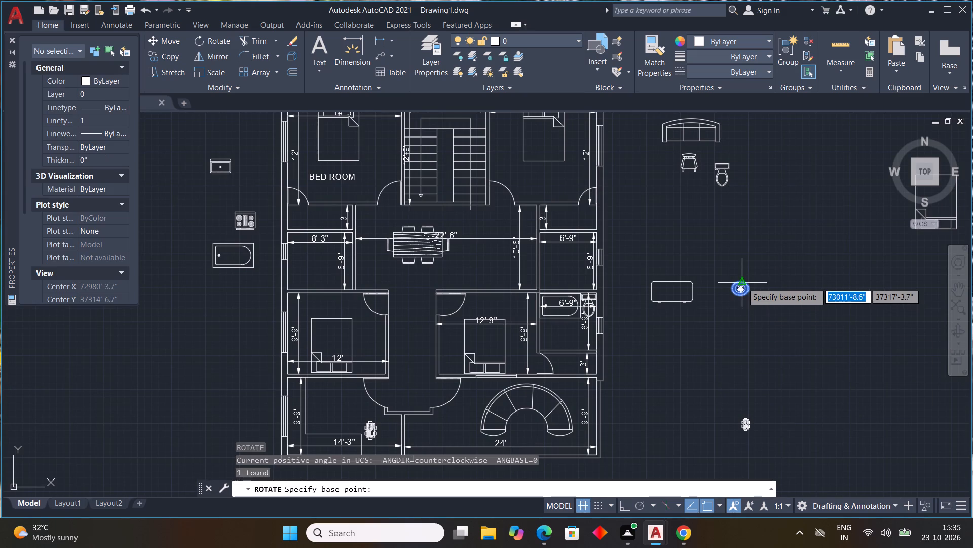
drag(742, 283, 751, 303)
key(F8)
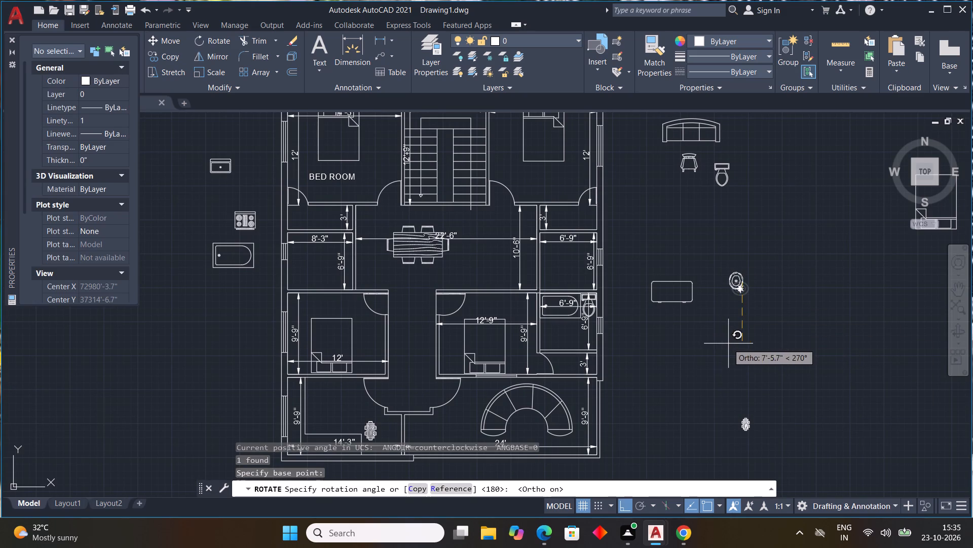
click(728, 344)
With Ortho off, copy the rotated washbasin into the 3' space below the 6'-9" bathroom beside the 12'-9" room, against the outer wall.
click(739, 285)
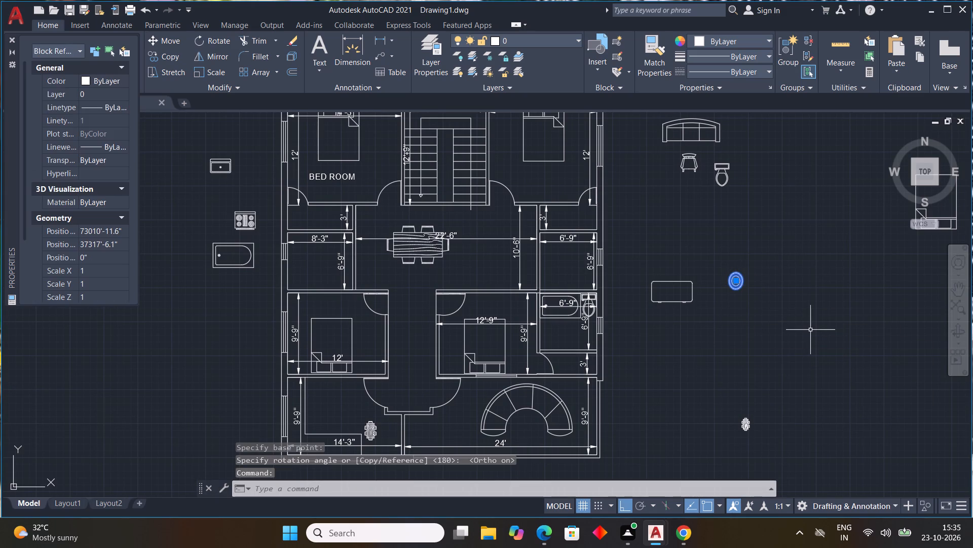
key(c)
key(o)
key(space)
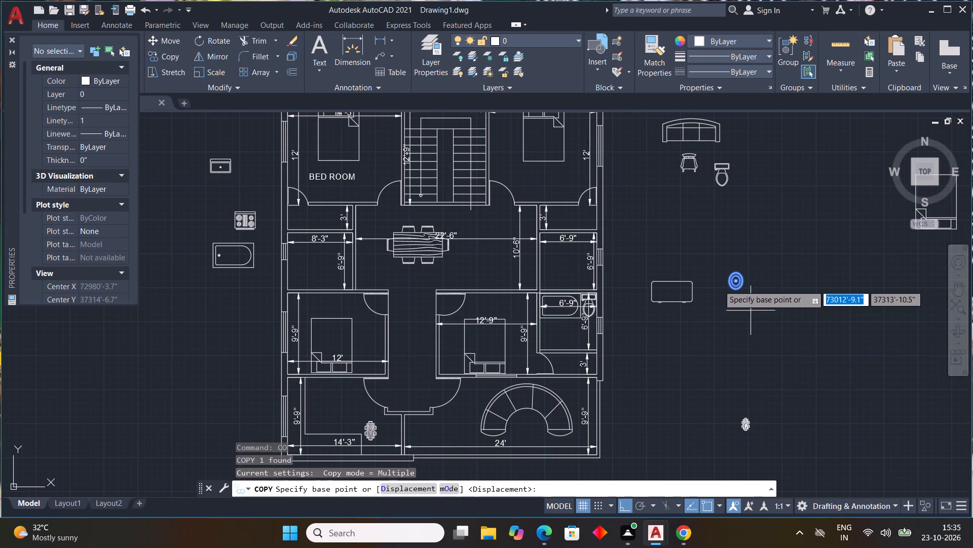
click(732, 284)
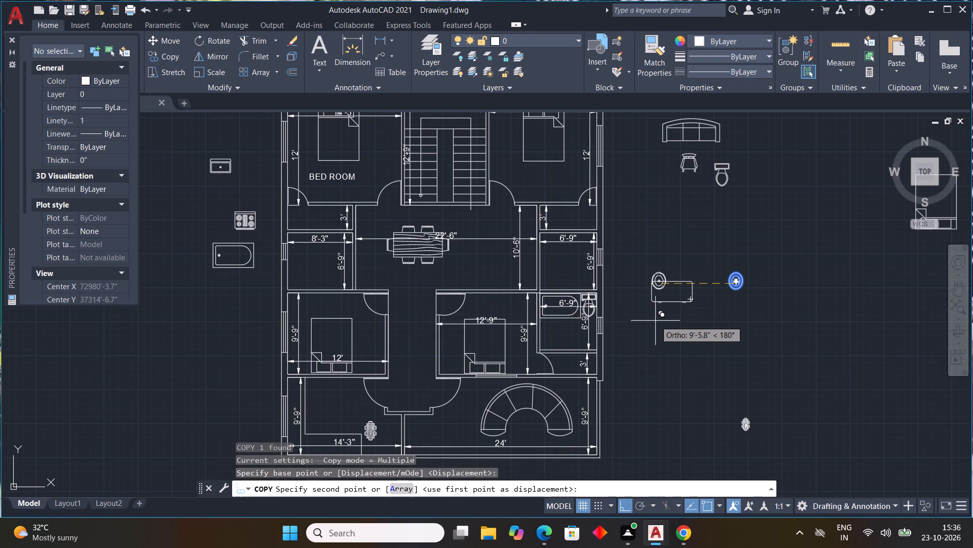
key(F8)
scroll(601, 359, up, 4)
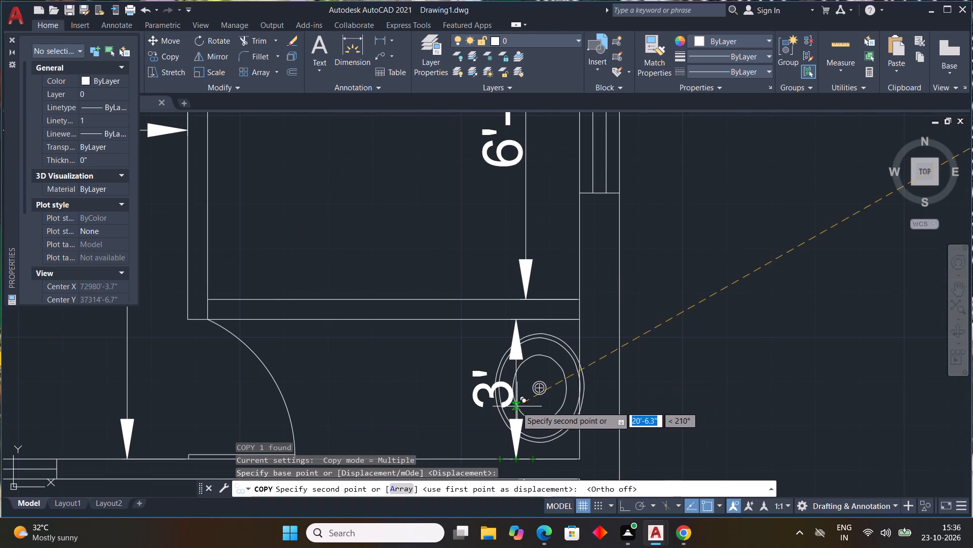
click(510, 409)
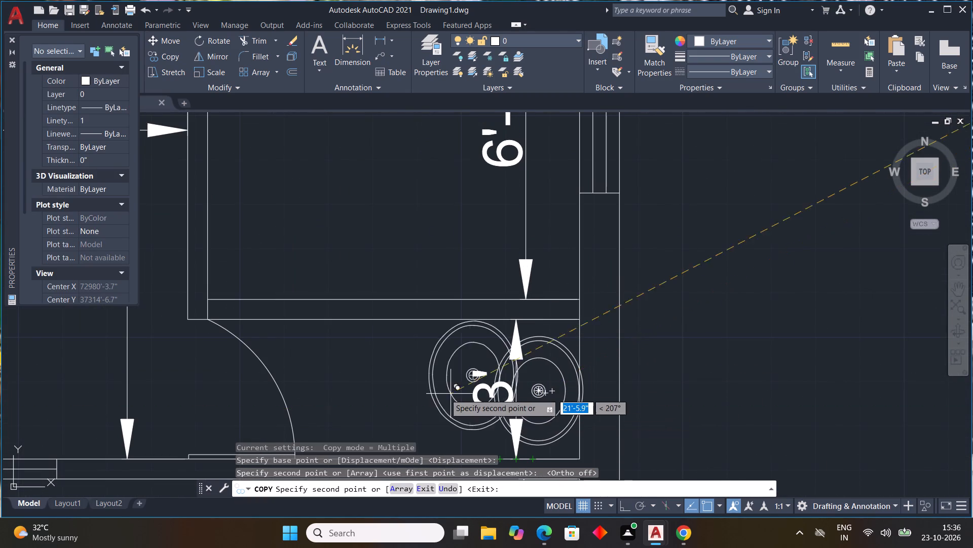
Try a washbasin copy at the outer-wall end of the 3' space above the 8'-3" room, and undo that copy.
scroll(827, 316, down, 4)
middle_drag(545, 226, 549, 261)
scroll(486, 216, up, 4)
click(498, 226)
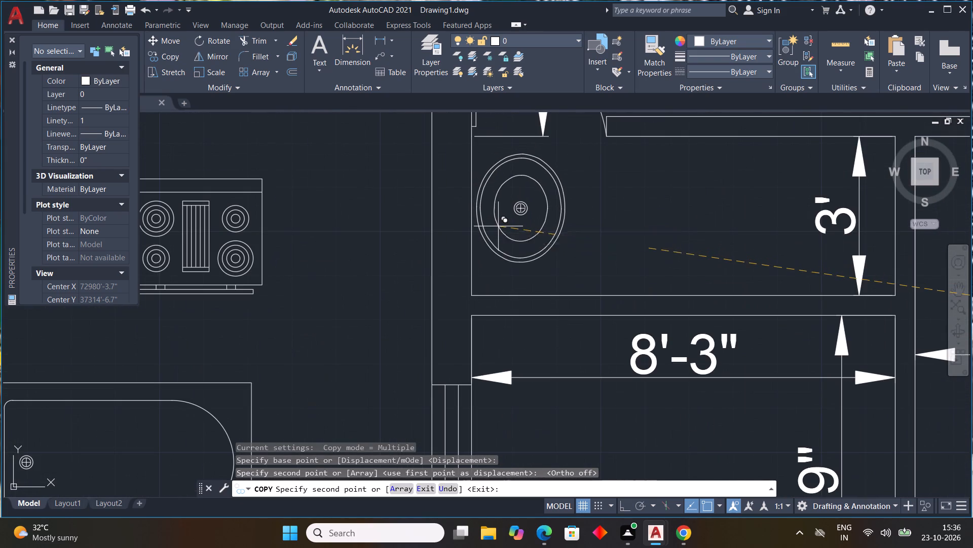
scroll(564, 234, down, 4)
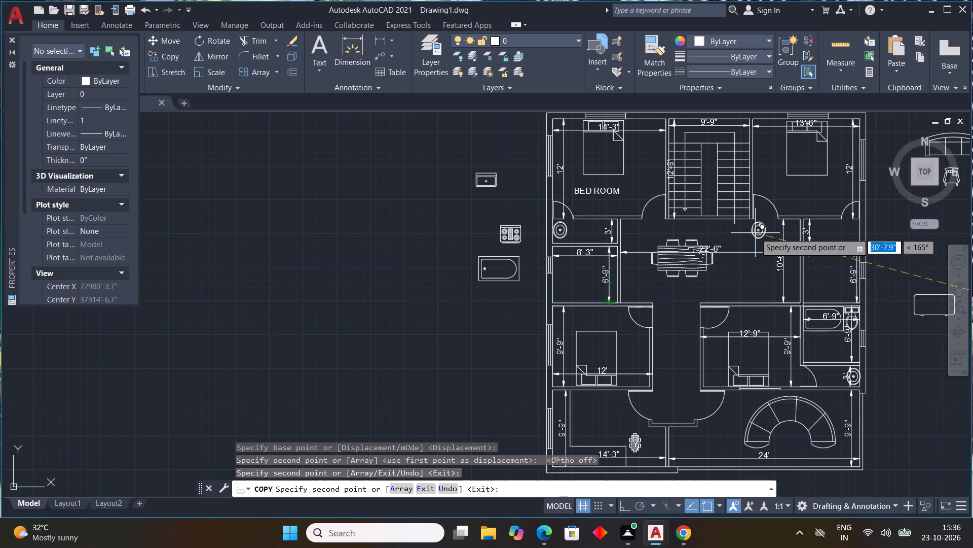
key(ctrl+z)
Copy the washbasin to the inner-wall ends of the 3' spaces above the 8'-3" room and the upper 6'-9" room.
scroll(629, 244, down, 4)
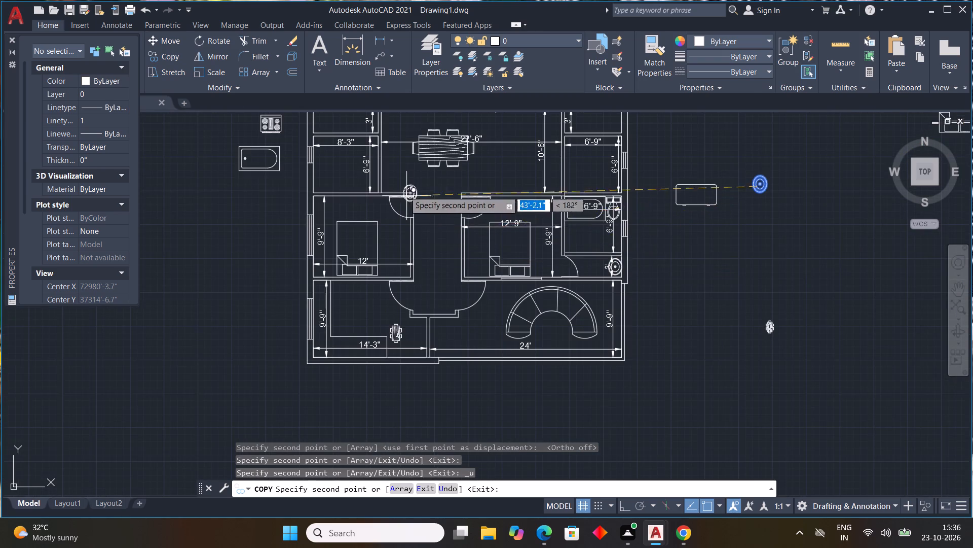
scroll(401, 182, up, 1)
middle_drag(432, 306, 438, 387)
scroll(362, 173, up, 4)
middle_drag(362, 173, 390, 291)
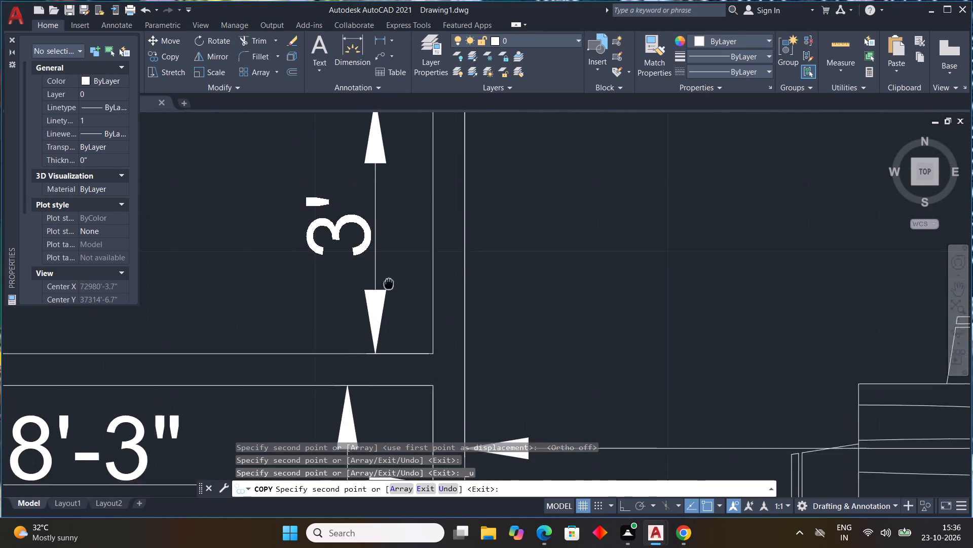
middle_drag(390, 291, 394, 322)
click(324, 279)
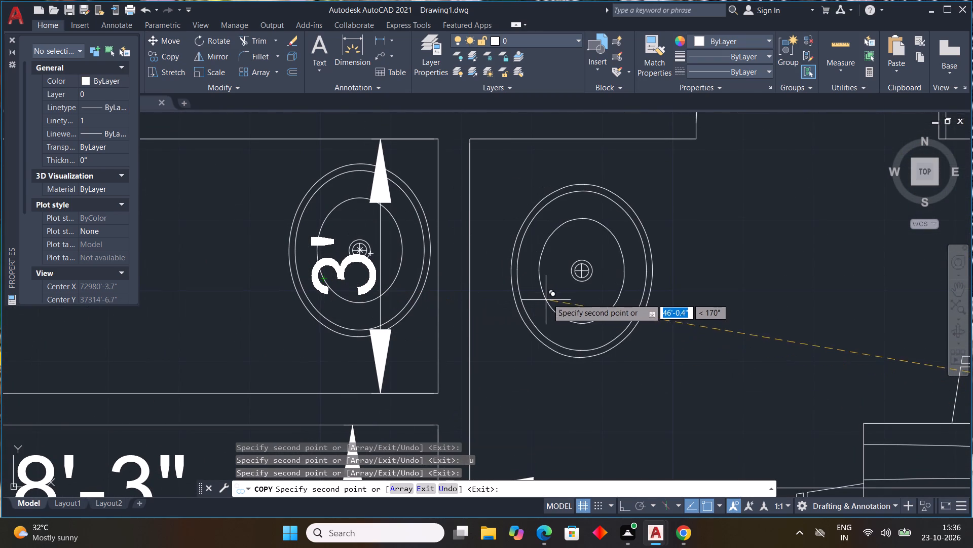
scroll(644, 292, down, 6)
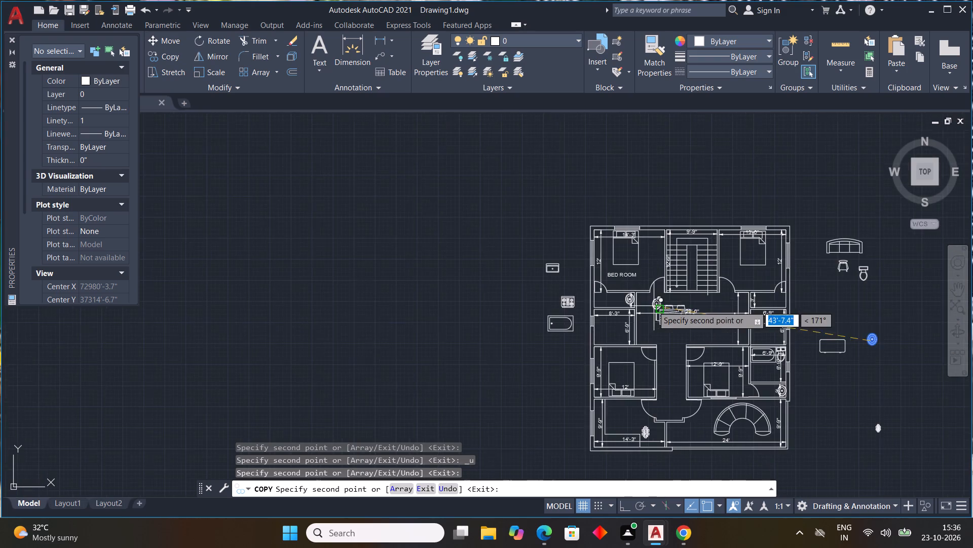
scroll(766, 301, up, 4)
scroll(653, 314, up, 3)
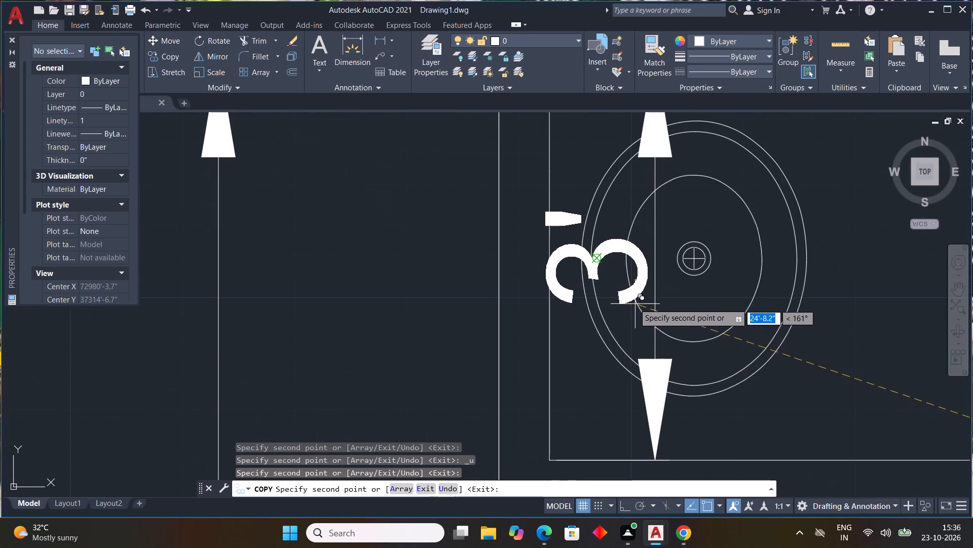
click(616, 303)
scroll(699, 319, down, 5)
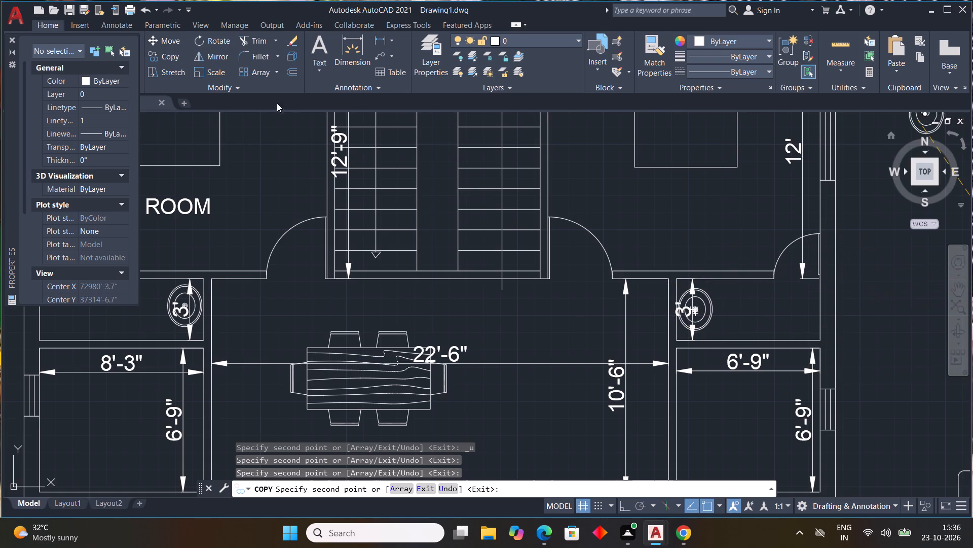
key(Escape)
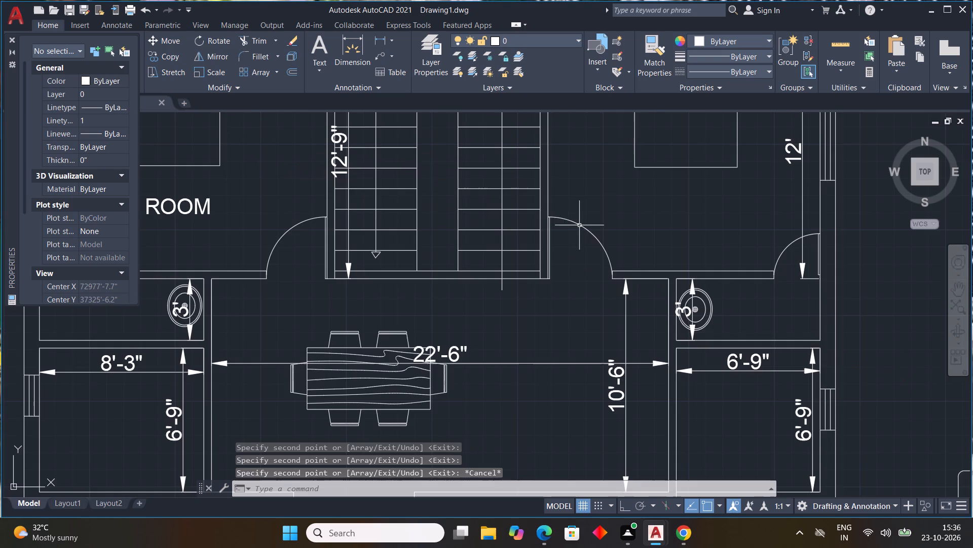
Copy the chair block twice, side by side, along the upper wall of the 12'-9" by 9'-9" room above the bed.
scroll(603, 224, down, 2)
middle_drag(616, 280, 517, 278)
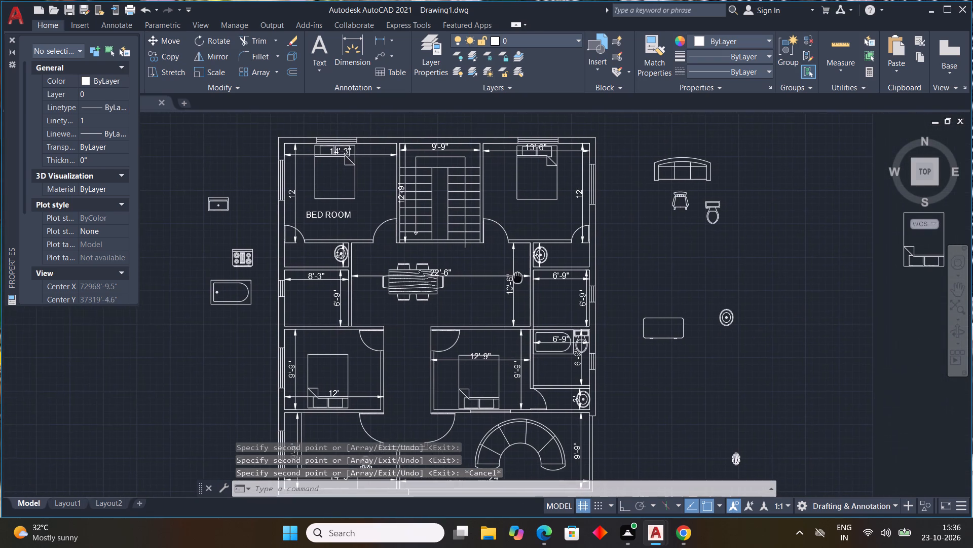
middle_drag(517, 278, 517, 278)
middle_click(517, 278)
middle_click(517, 278)
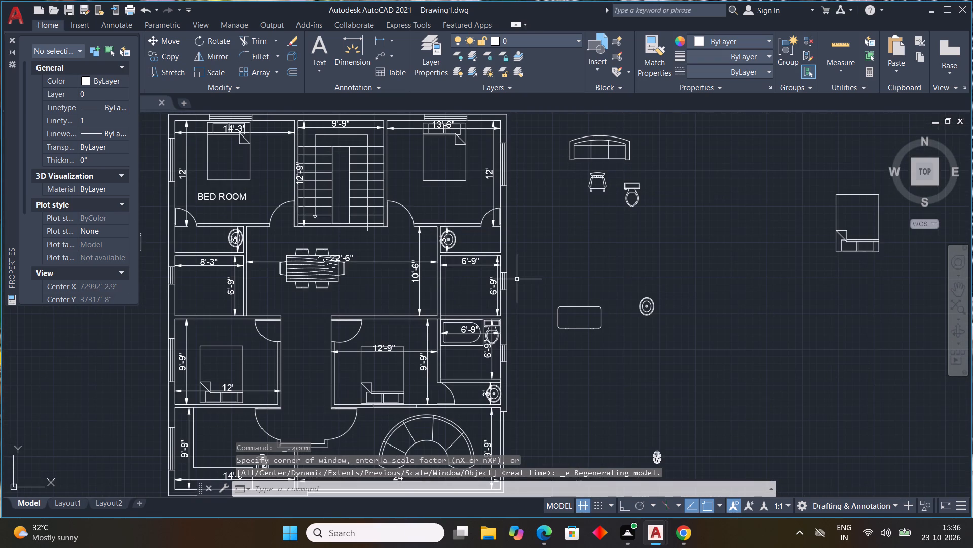
click(598, 179)
text(CO)
key(space)
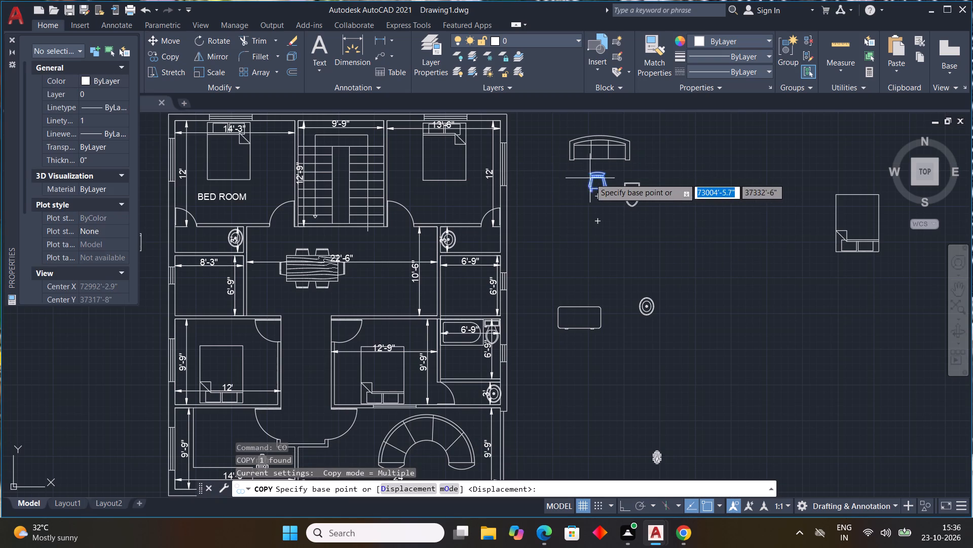
drag(592, 179, 588, 185)
scroll(375, 280, up, 2)
middle_drag(379, 245, 395, 269)
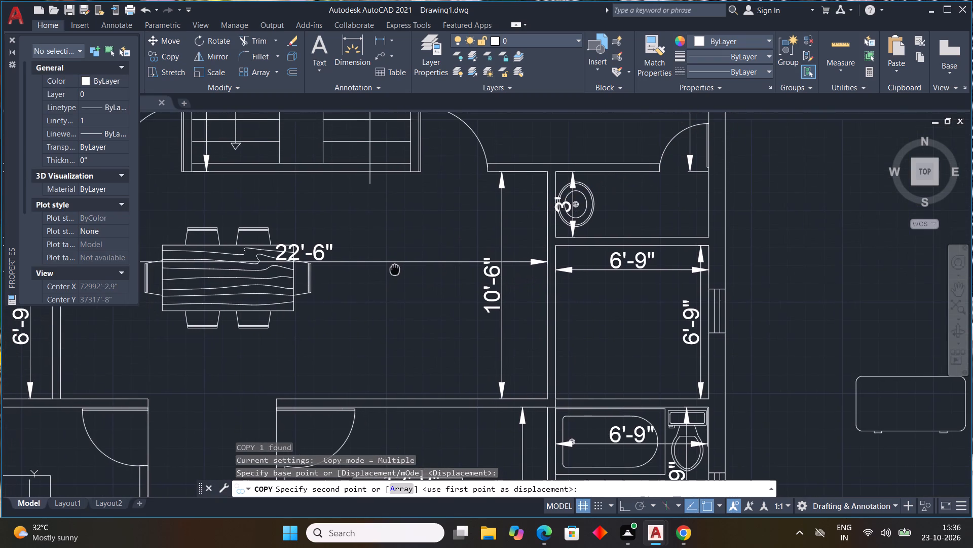
middle_drag(395, 269, 395, 269)
middle_drag(395, 269, 395, 260)
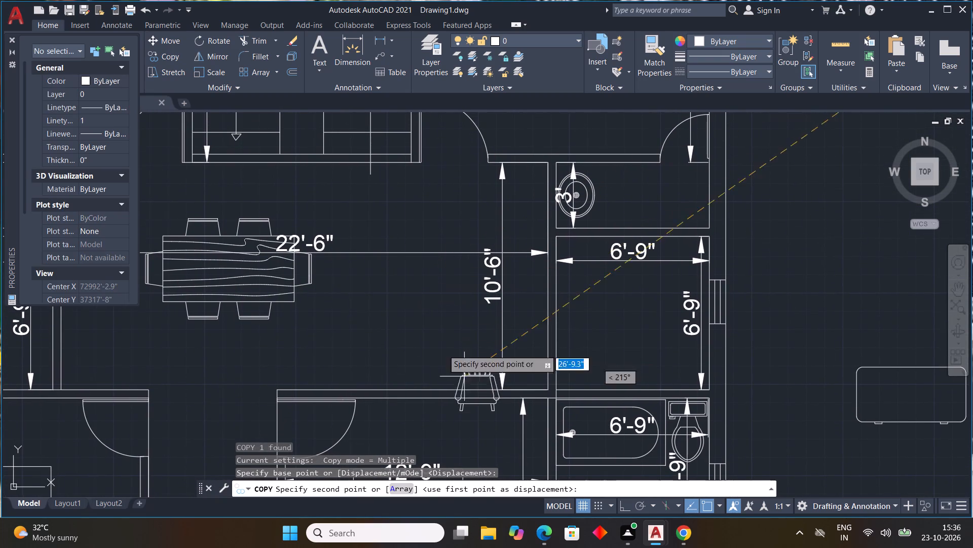
middle_drag(443, 345, 454, 275)
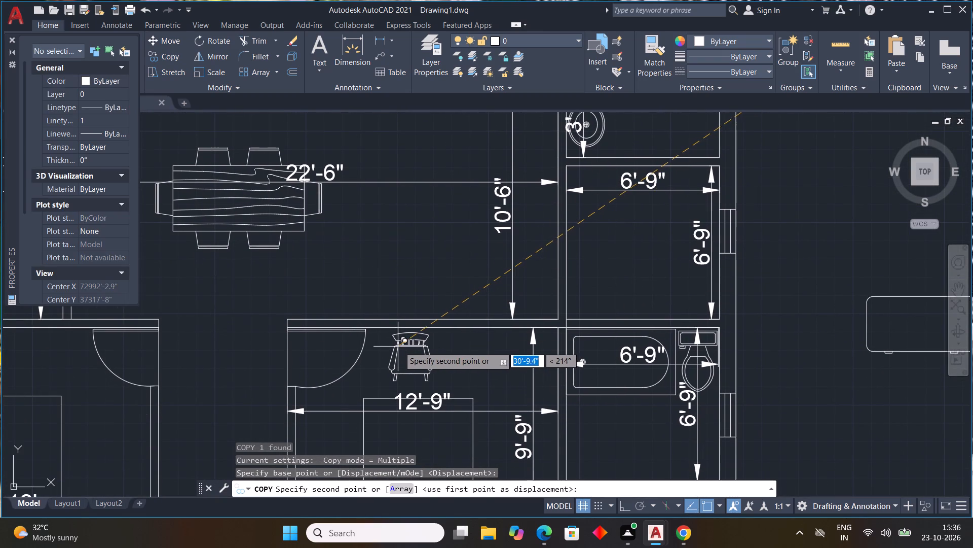
click(399, 346)
click(456, 346)
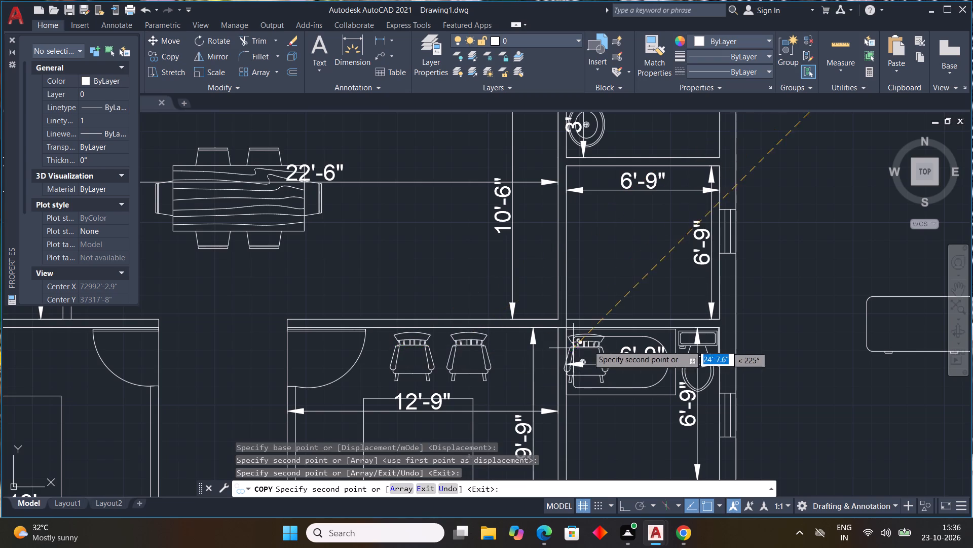
scroll(603, 336, down, 2)
middle_drag(603, 328, 567, 389)
middle_click(567, 389)
middle_click(567, 389)
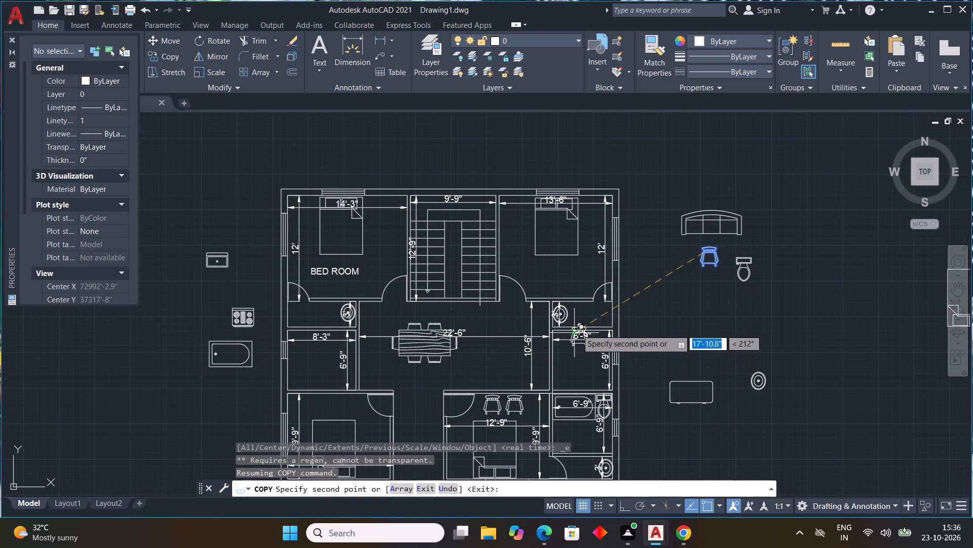
key(Escape)
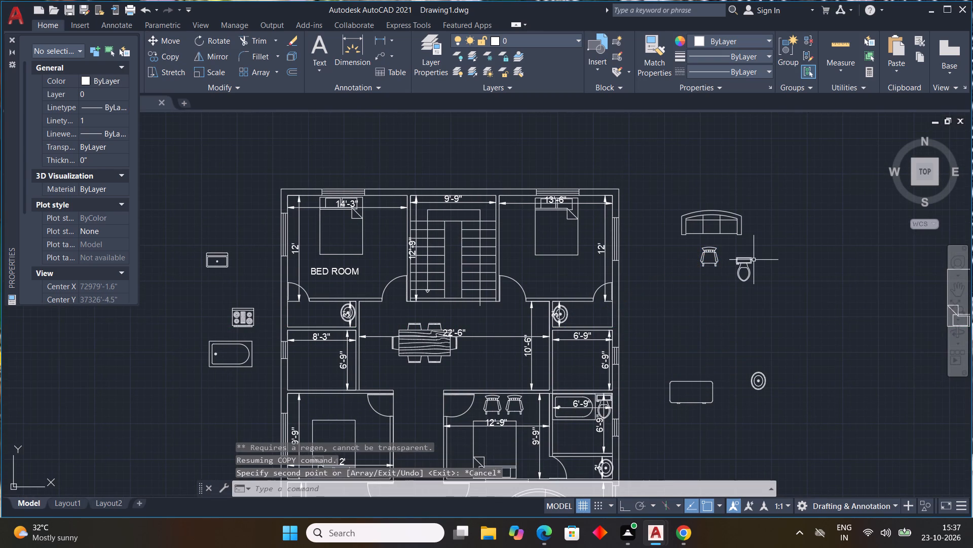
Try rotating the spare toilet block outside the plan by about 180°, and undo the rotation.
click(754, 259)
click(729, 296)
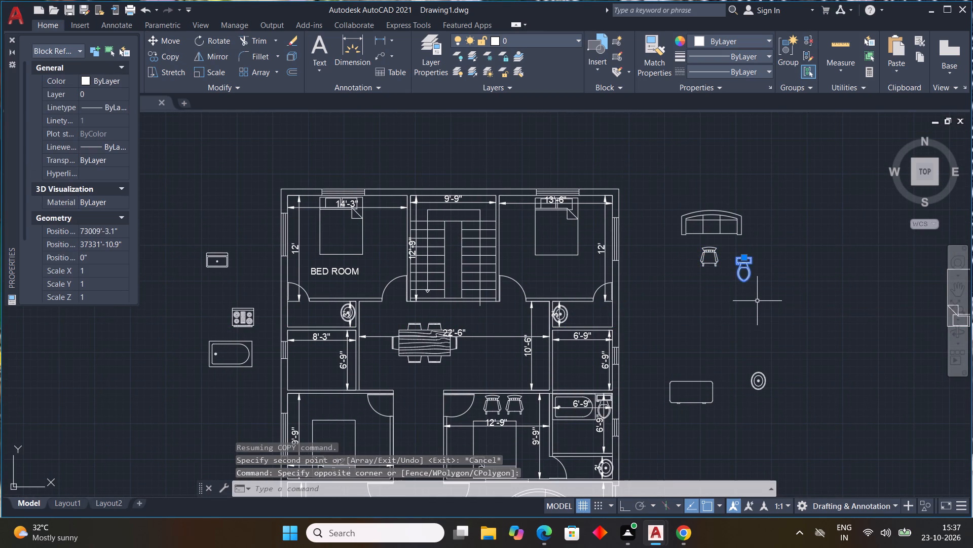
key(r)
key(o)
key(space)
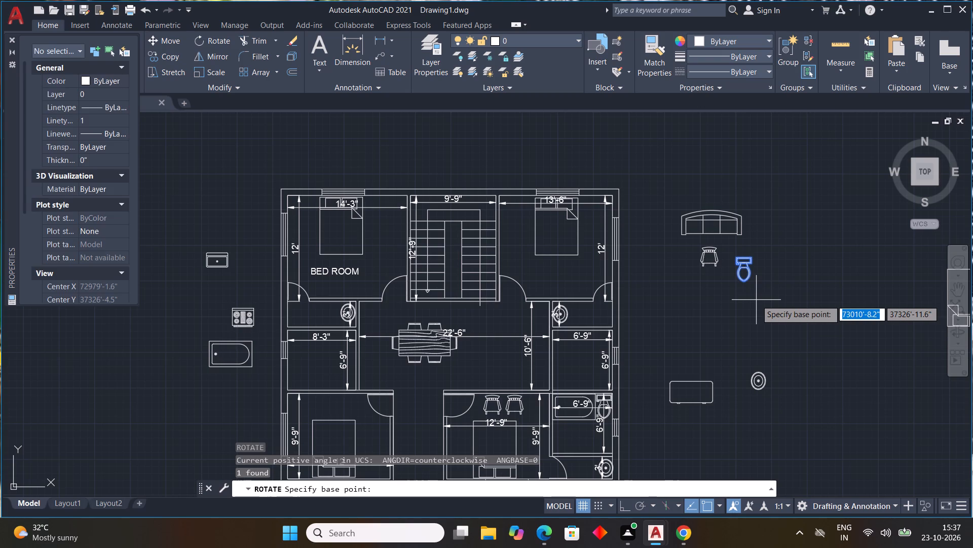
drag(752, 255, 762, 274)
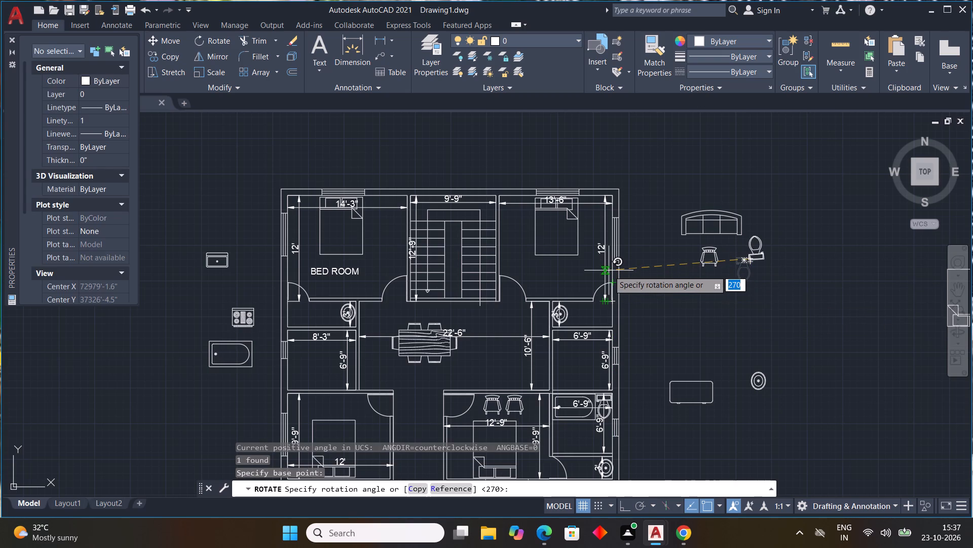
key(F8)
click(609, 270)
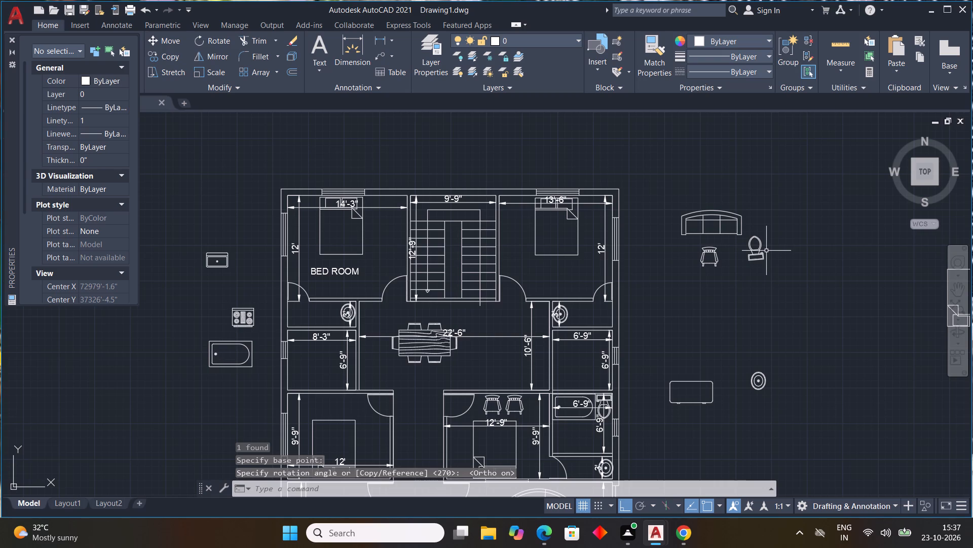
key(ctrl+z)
Move the spare toilet block outside the plan further away from the spare sofa and chair.
click(751, 260)
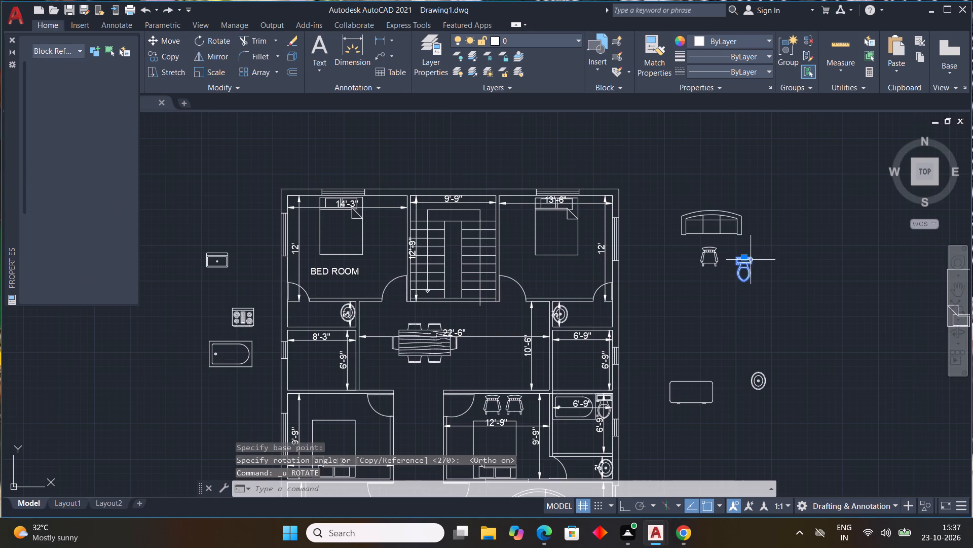
text(M)
key(space)
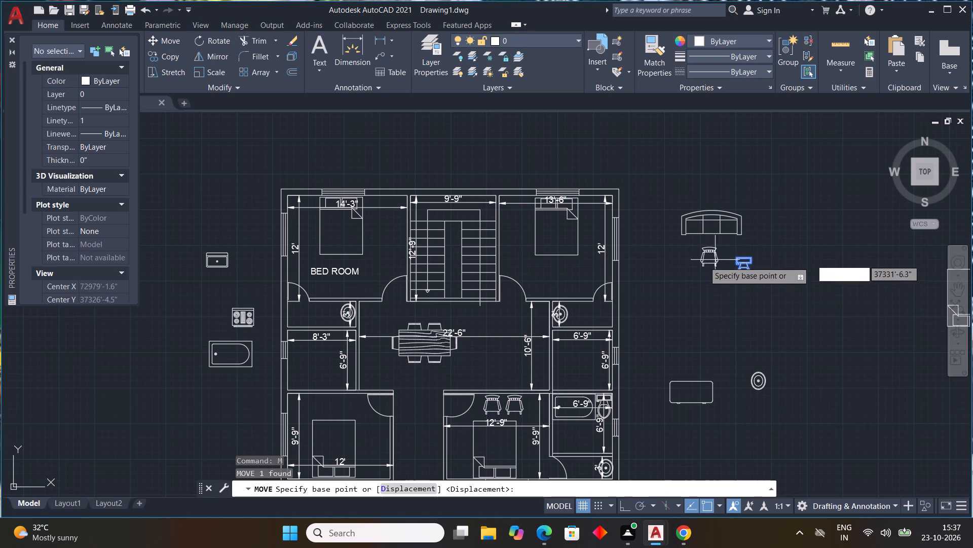
drag(740, 268, 755, 291)
click(799, 349)
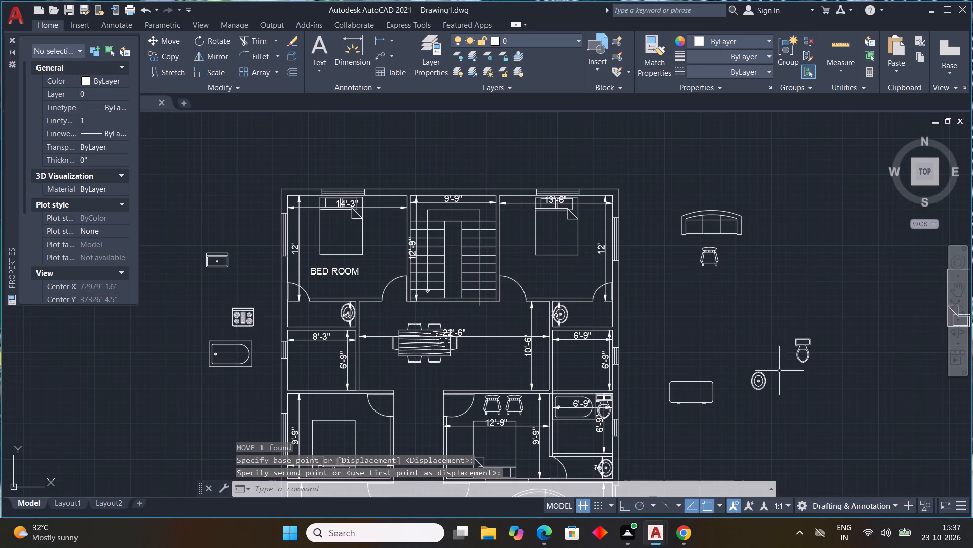
Delete the spare washbasin block outside the plan.
click(764, 381)
key(Delete)
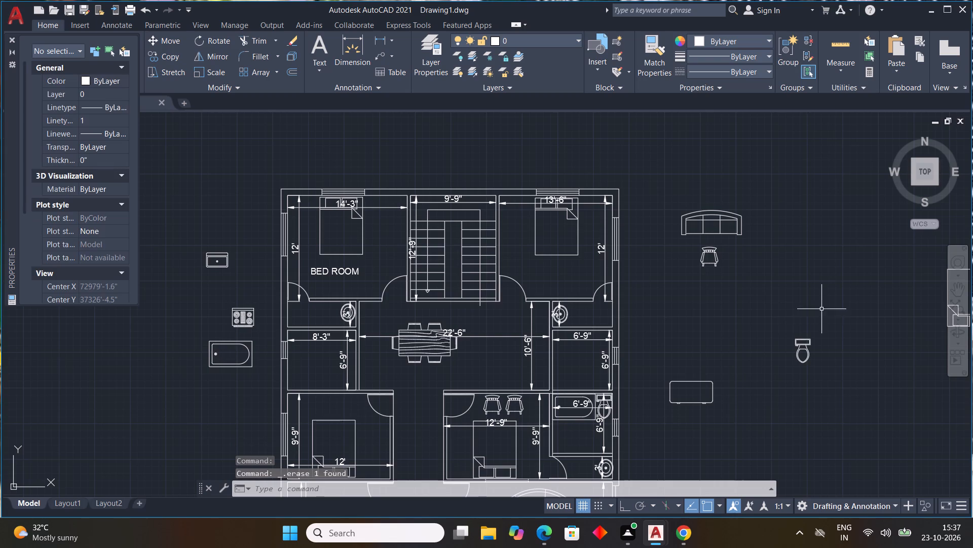
Rotate the spare toilet block outside the plan by 180° about its cistern, with Ortho on.
drag(827, 318, 798, 369)
click(788, 388)
key(r)
key(r)
key(r)
key(r)
key(r)
key(r)
key(r)
key(r)
key(r)
key(r)
key(r)
key(r)
key(r)
key(r)
key(r)
key(r)
key(r)
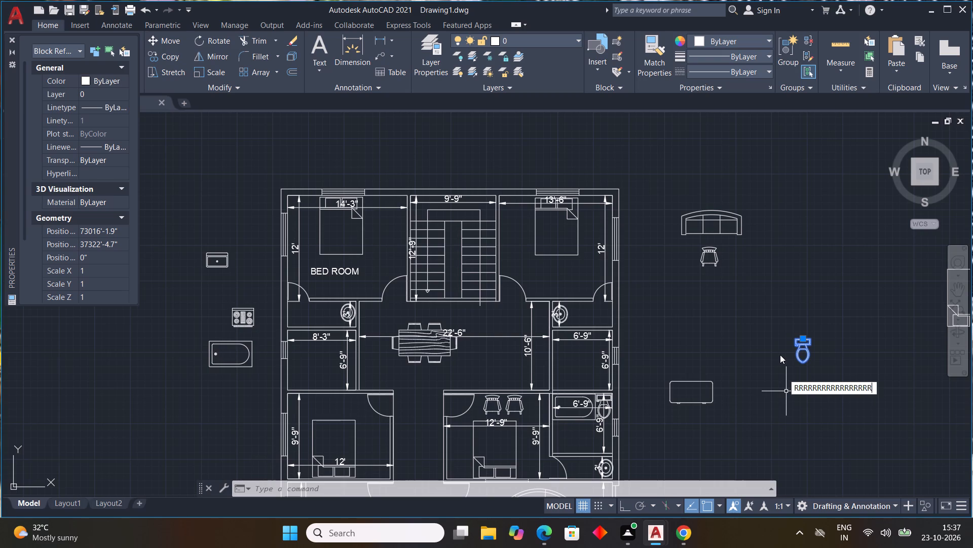
key(BackSpace)
key(BackSpace)
key(BackSpace)
key(BackSpace)
key(BackSpace)
key(BackSpace)
key(BackSpace)
key(BackSpace)
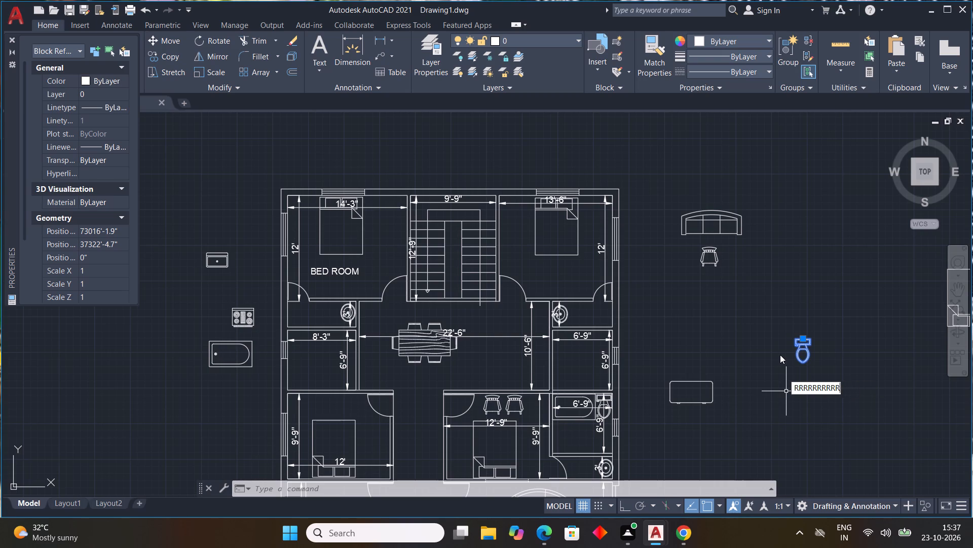
key(BackSpace)
key(BackSpace)
key(BackSpace)
key(BackSpace)
key(BackSpace)
key(BackSpace)
key(BackSpace)
key(BackSpace)
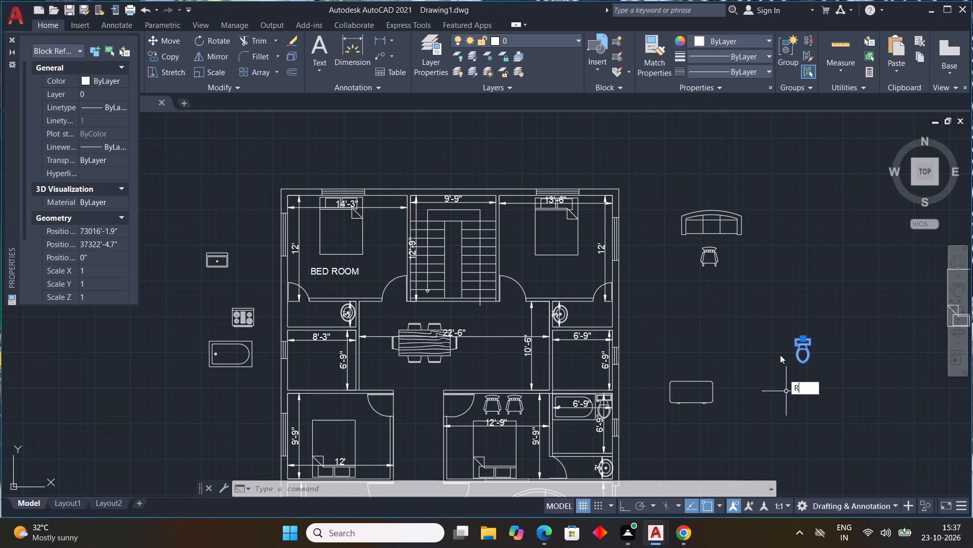
text(O)
key(space)
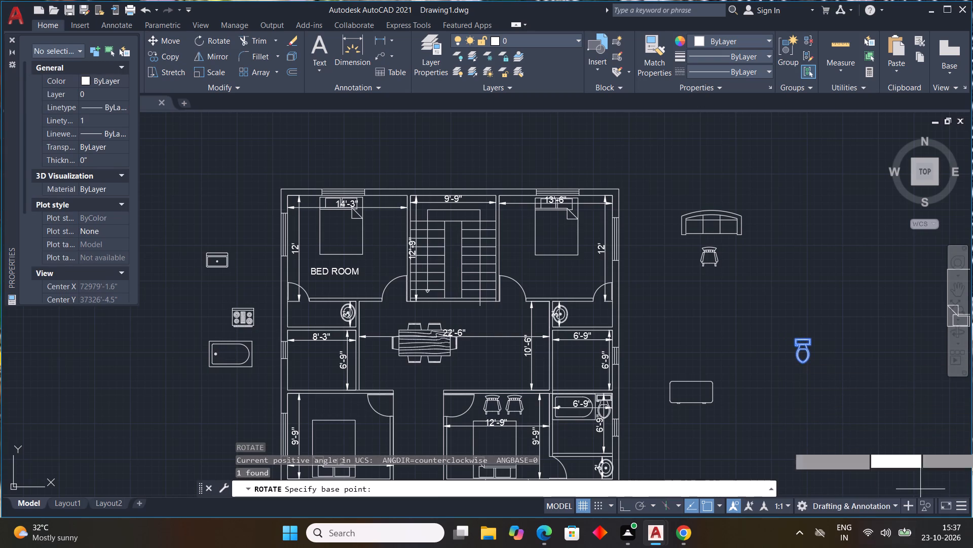
click(800, 337)
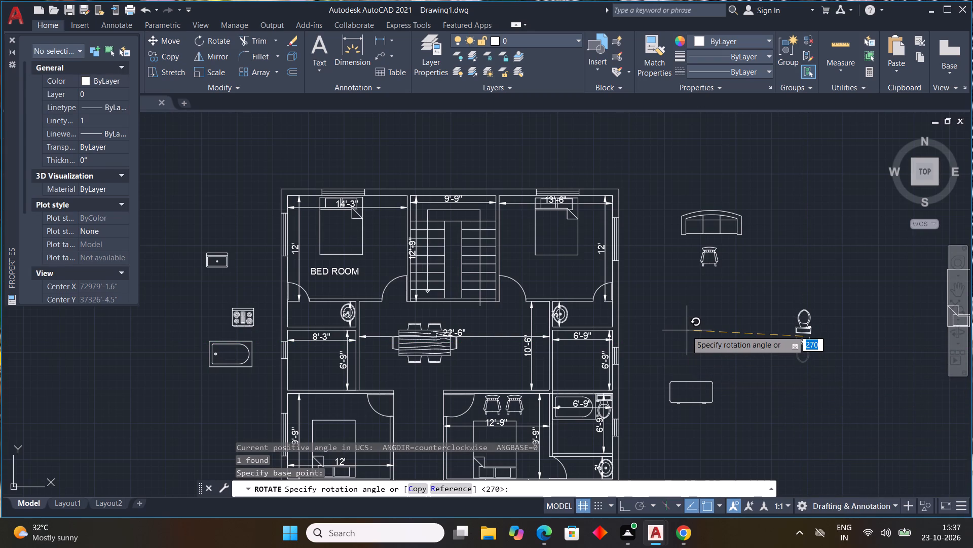
key(F8)
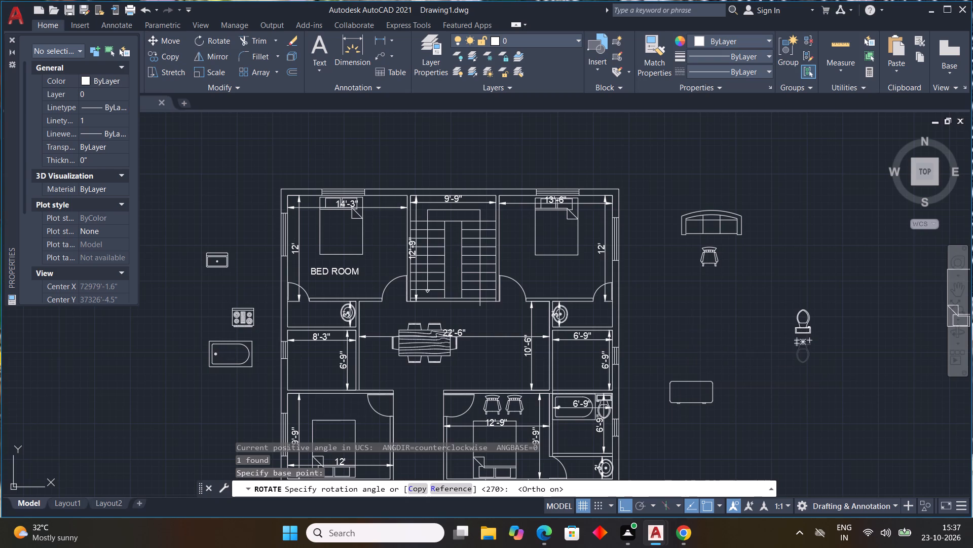
click(686, 331)
Copy the rotated toilet against the lower walls, at the inner-wall corners of the upper 6'-9" room and the 8'-3" room.
click(803, 332)
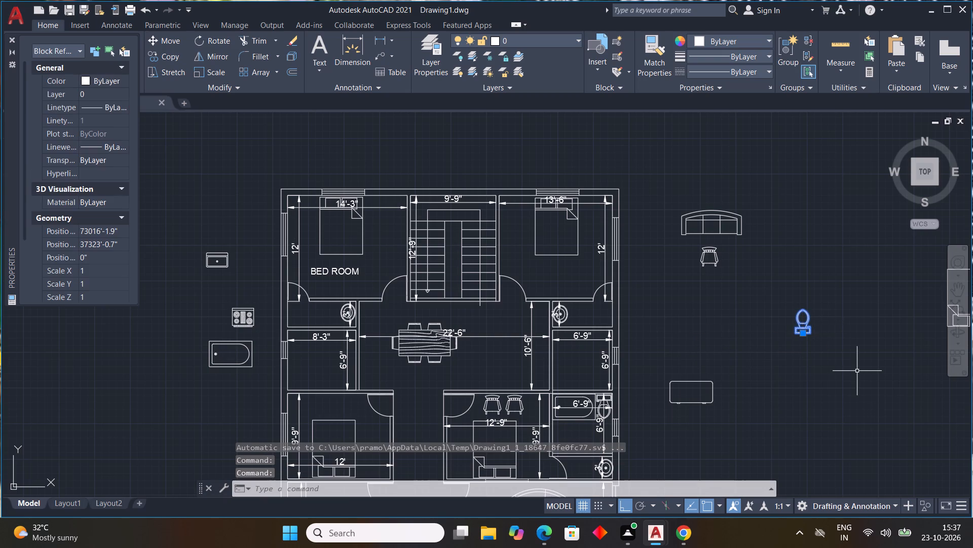
text(CO)
key(space)
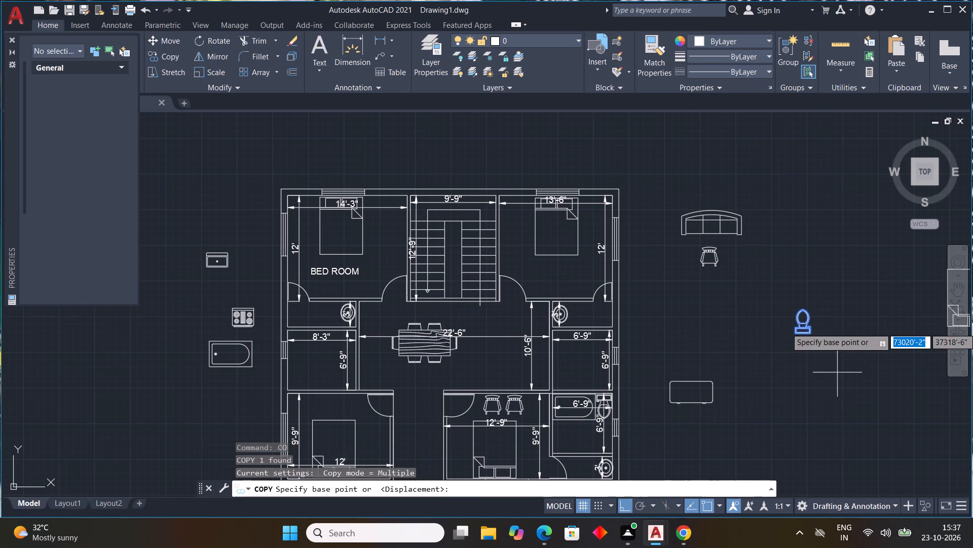
click(802, 332)
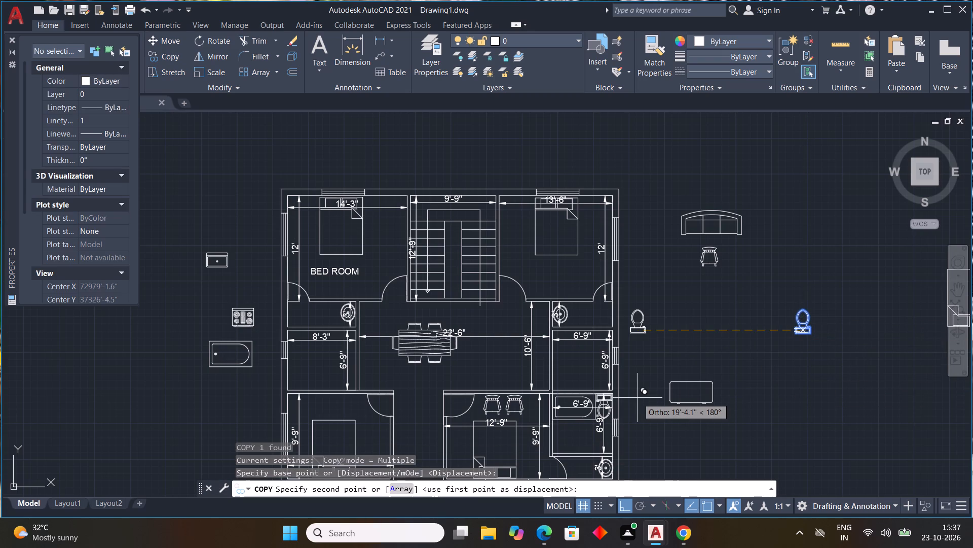
key(F8)
scroll(568, 369, up, 3)
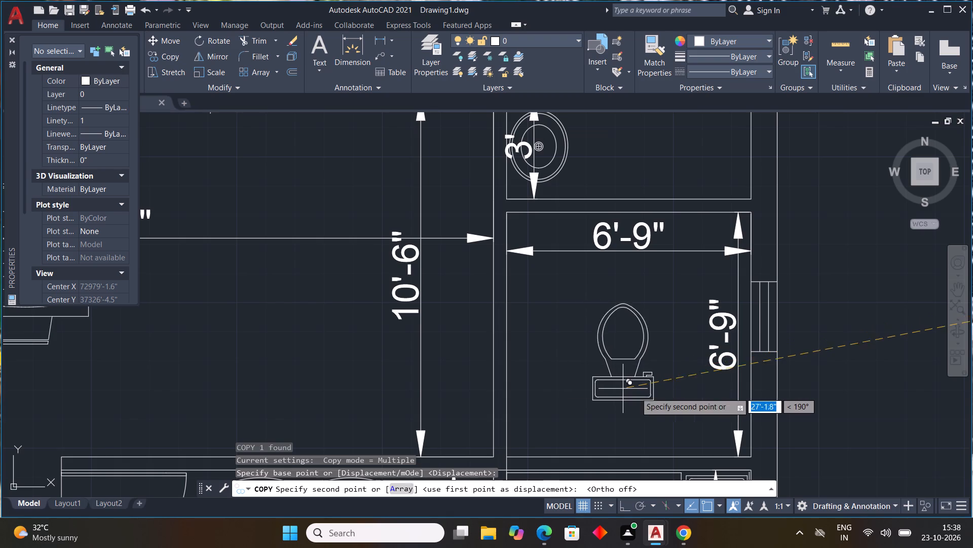
scroll(700, 400, down, 2)
scroll(636, 421, up, 2)
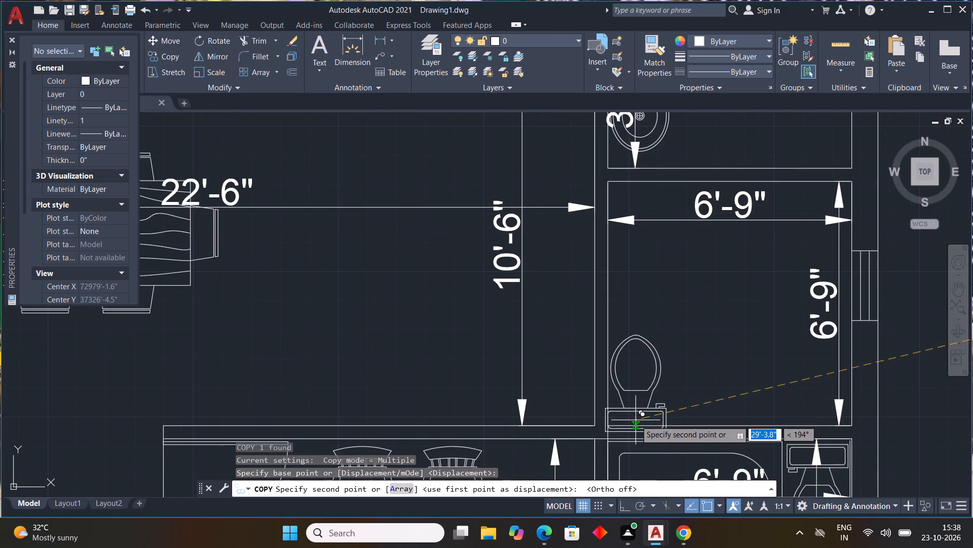
middle_drag(637, 417, 630, 366)
middle_click(629, 366)
scroll(642, 376, up, 2)
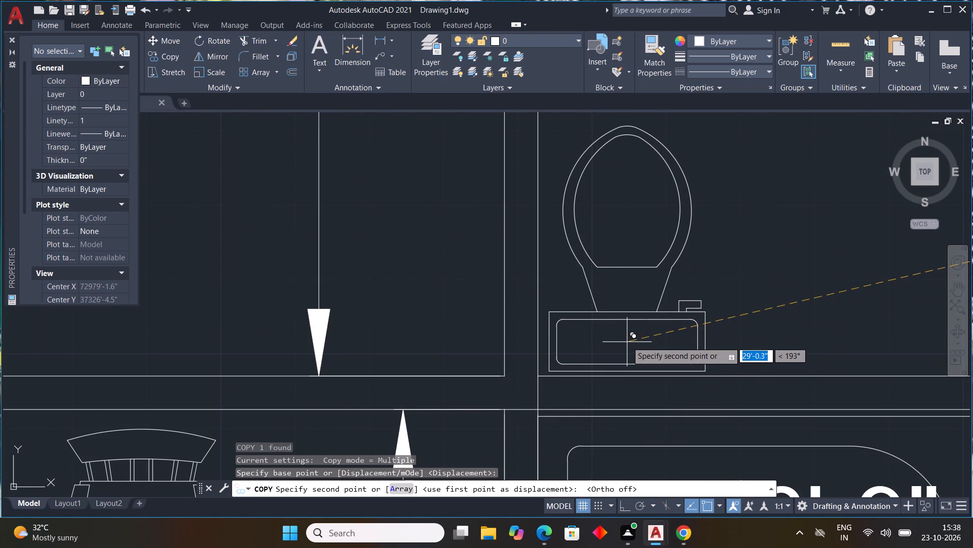
click(621, 342)
scroll(772, 365, down, 4)
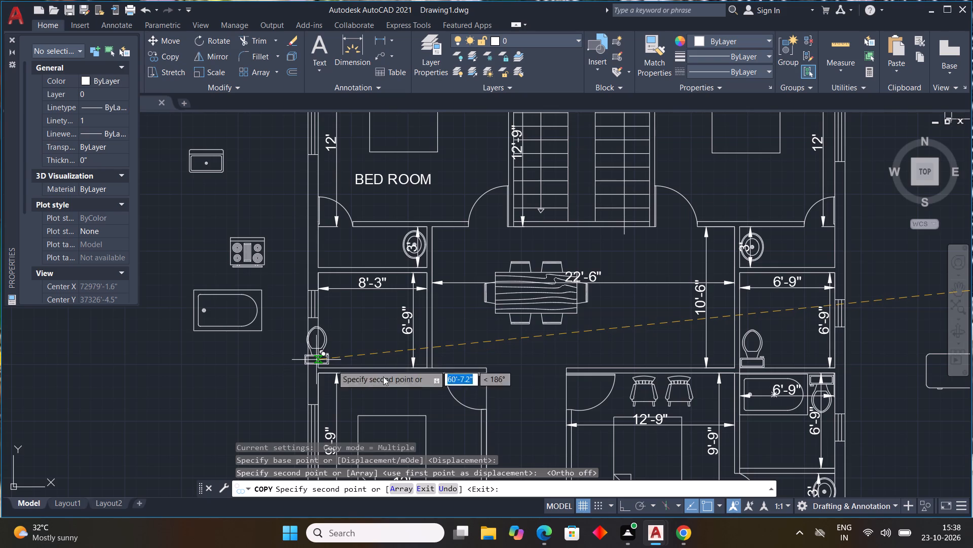
scroll(405, 350, up, 2)
click(419, 381)
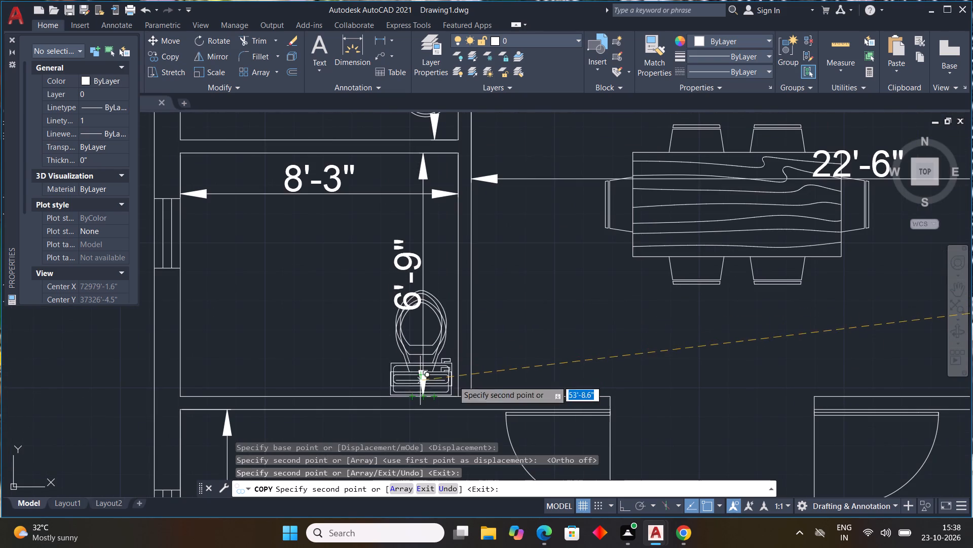
scroll(619, 393, down, 2)
middle_drag(671, 425, 588, 361)
scroll(666, 424, down, 2)
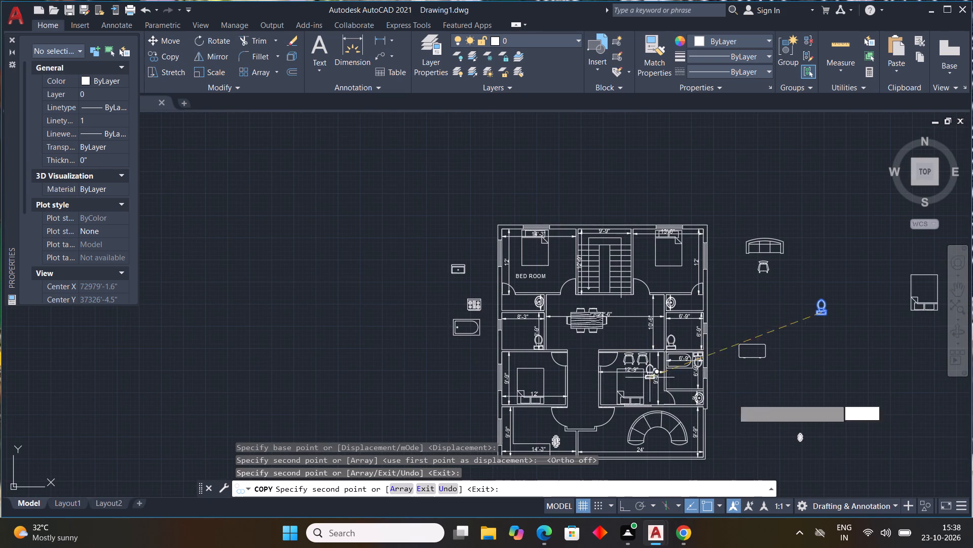
key(Escape)
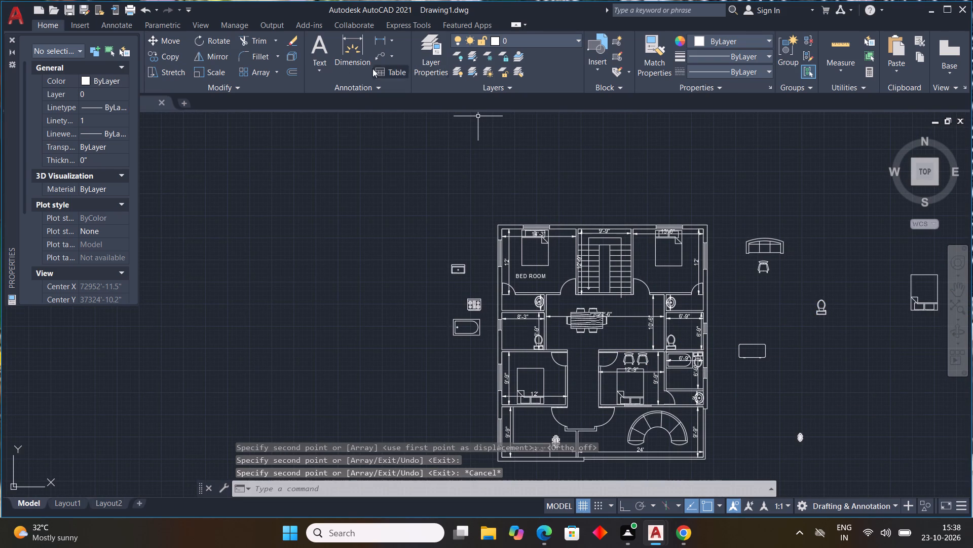
Dimension the width of the passage between the 12' bedroom and the 12'-9" bedroom.
click(350, 64)
scroll(576, 394, up, 3)
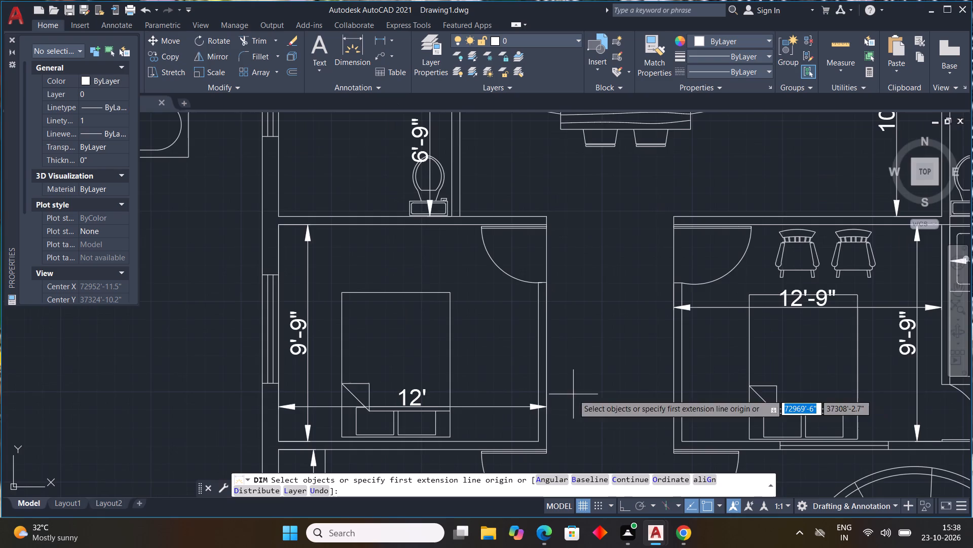
middle_drag(573, 394, 529, 318)
click(503, 335)
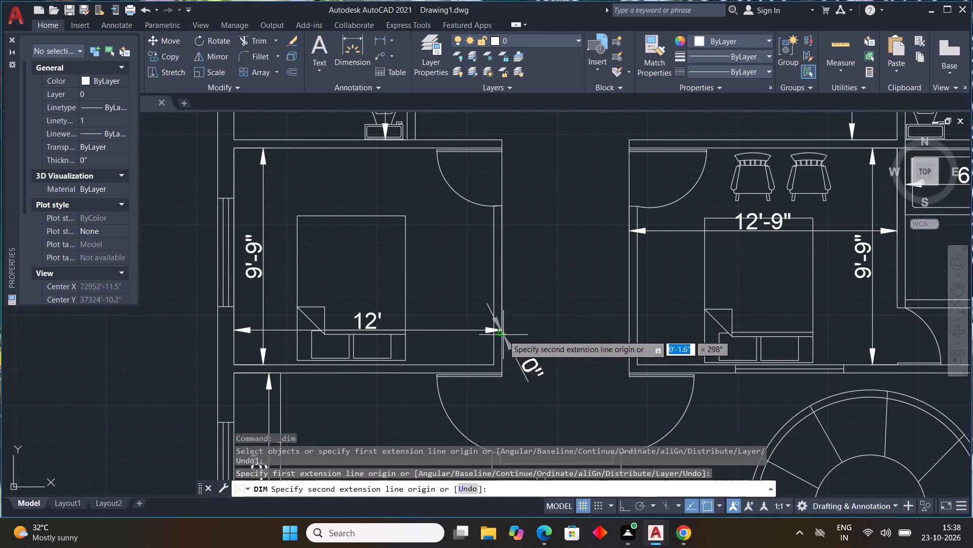
click(629, 332)
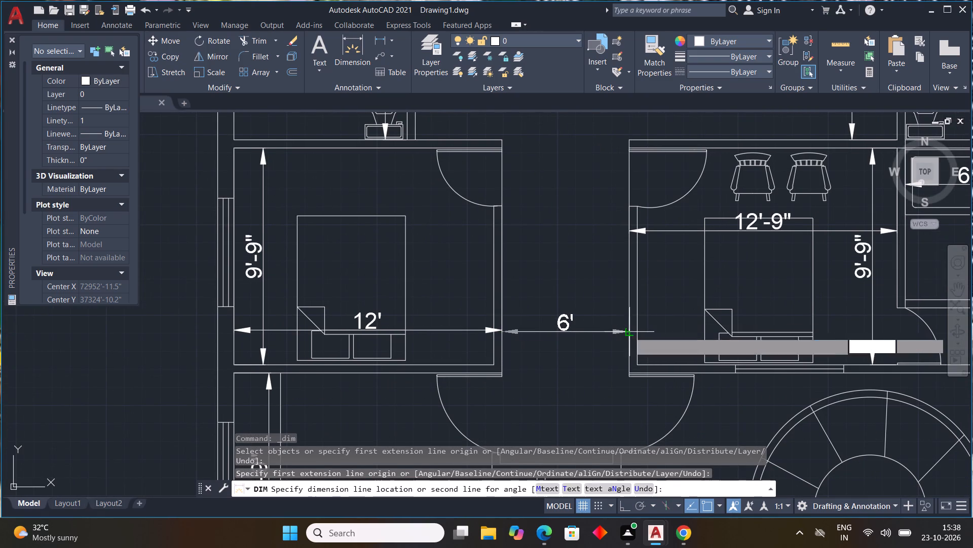
click(630, 320)
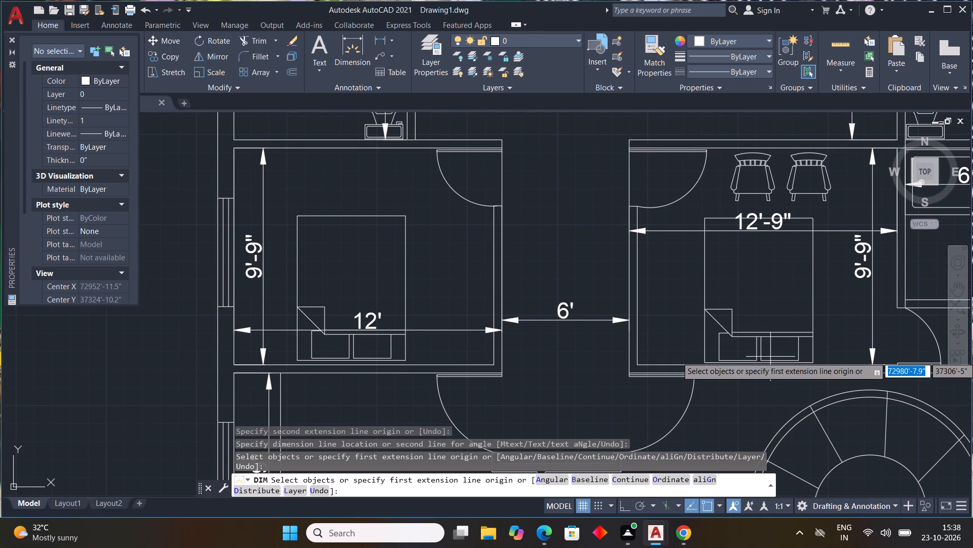
key(Escape)
Move the spare chair block away from the sofa to the empty area below the spare toilet.
scroll(763, 357, down, 3)
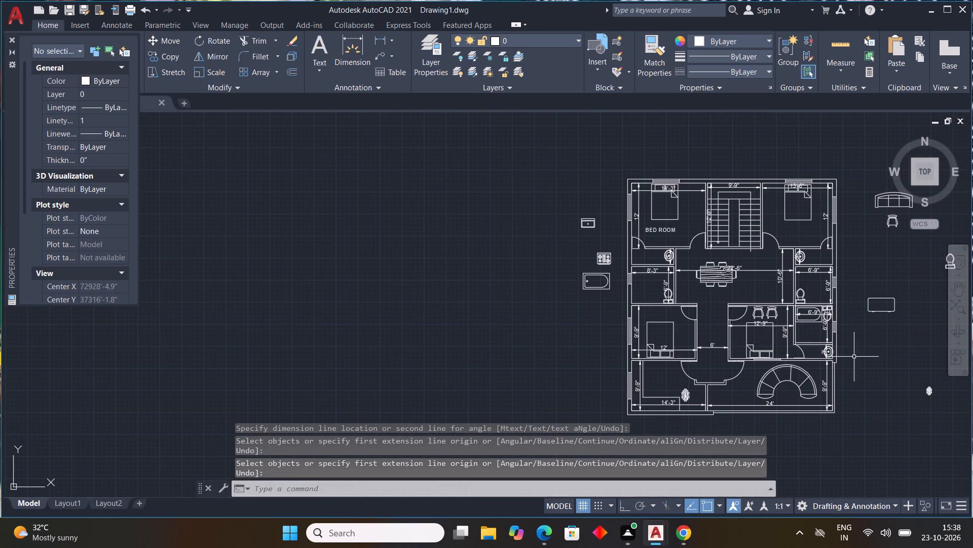
middle_drag(873, 357, 584, 328)
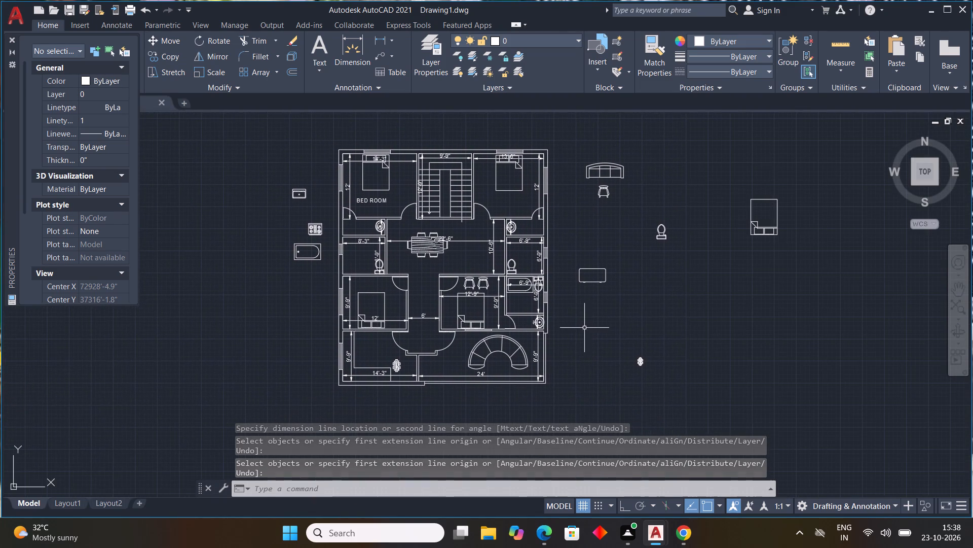
click(608, 195)
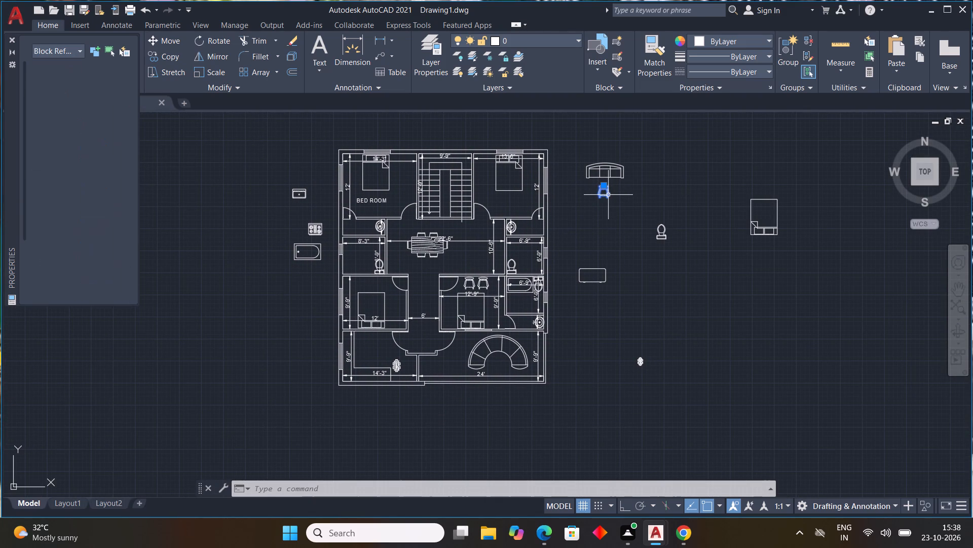
key(m)
key(space)
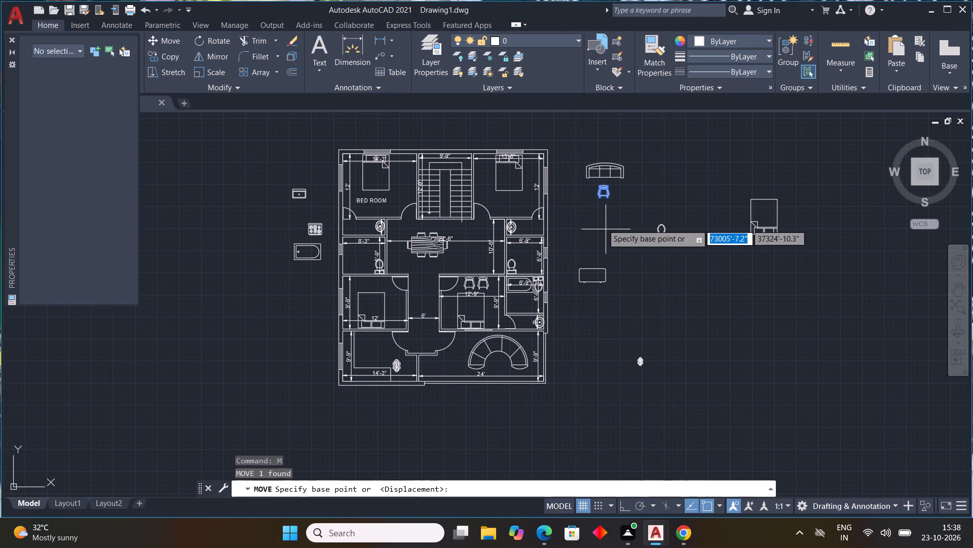
drag(603, 192, 615, 245)
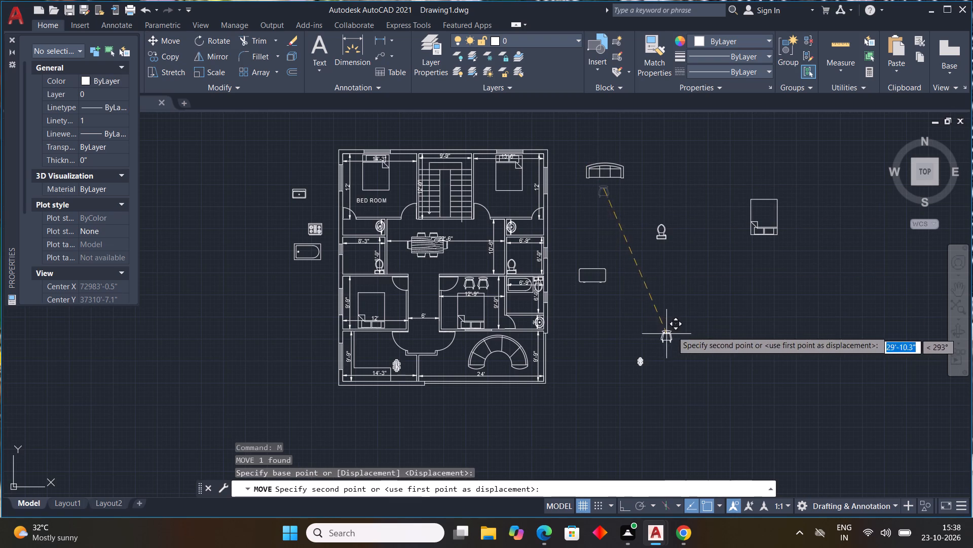
click(686, 309)
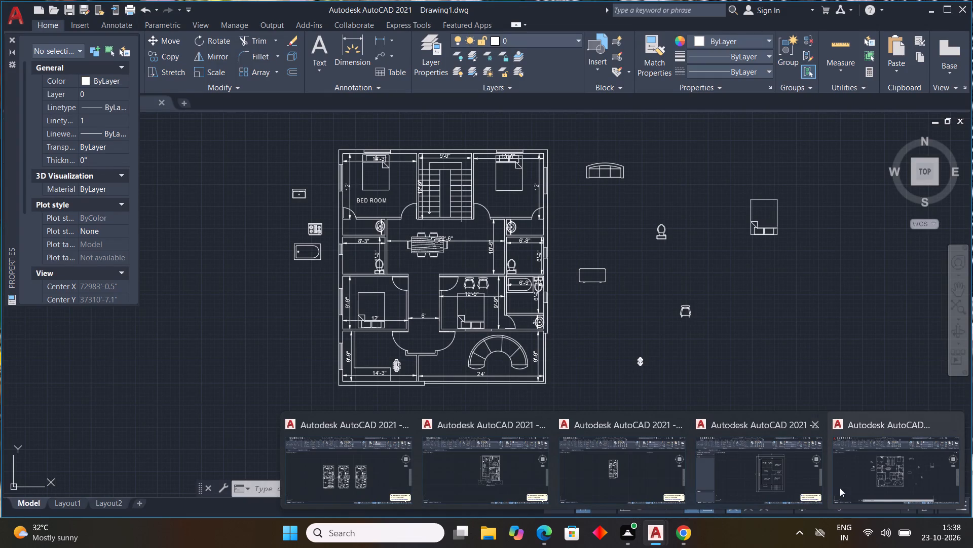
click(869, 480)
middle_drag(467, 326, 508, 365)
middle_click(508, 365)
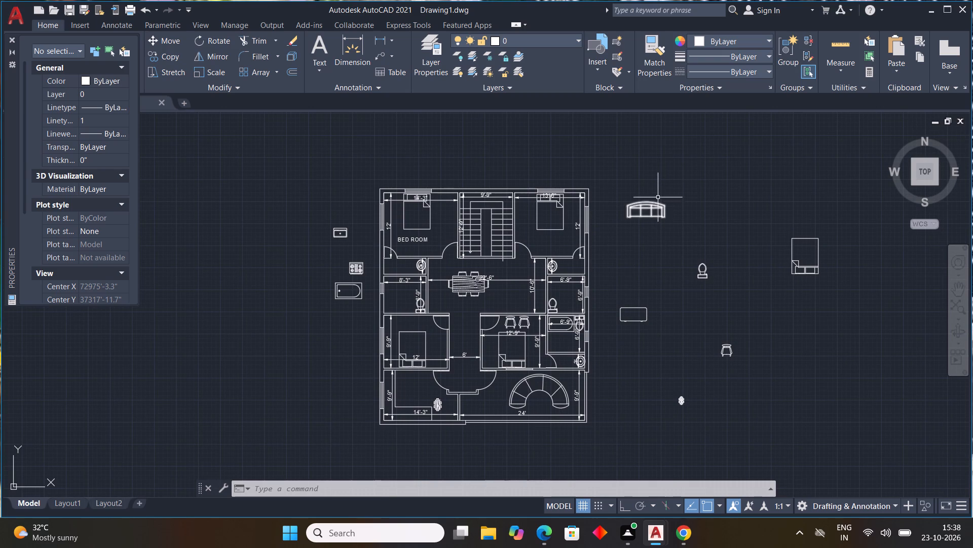
Rotate the spare three-seat sofa block outside the plan 90° clockwise, with Ortho on.
drag(658, 194, 649, 208)
click(617, 250)
text(RO)
key(space)
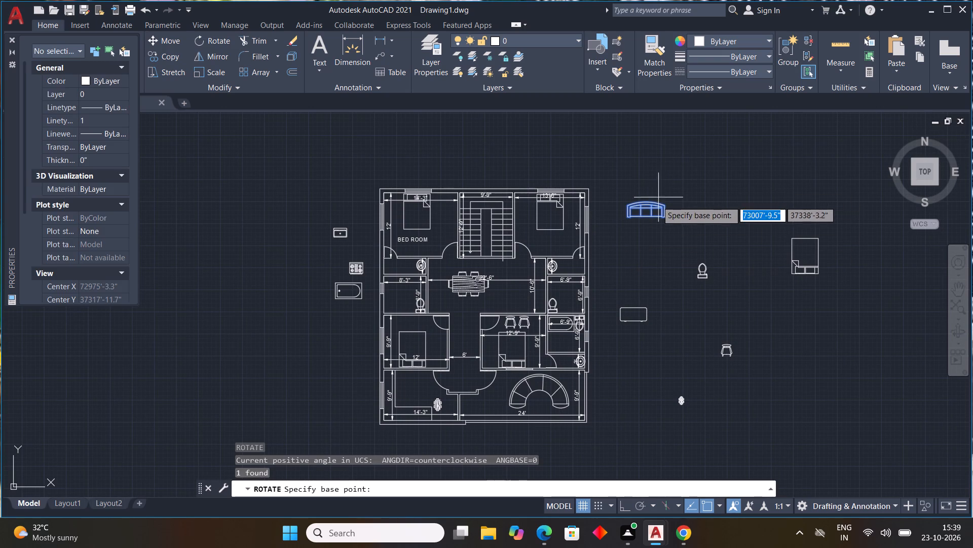
click(657, 201)
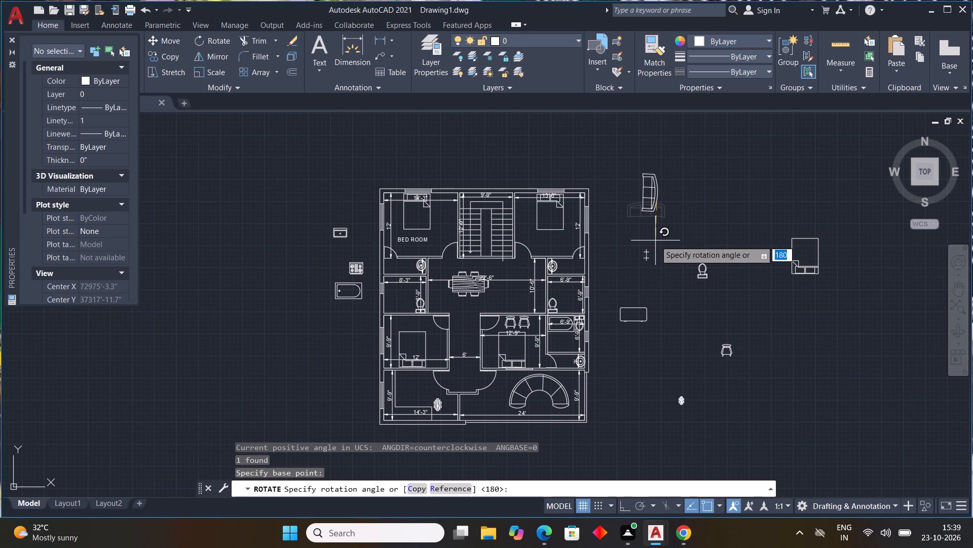
key(F8)
click(655, 241)
Copy the rotated three-seat sofa into the 22'-6" hall, against the wall shared with the upper 6'-9" bathroom, with Ortho off.
drag(655, 163, 652, 187)
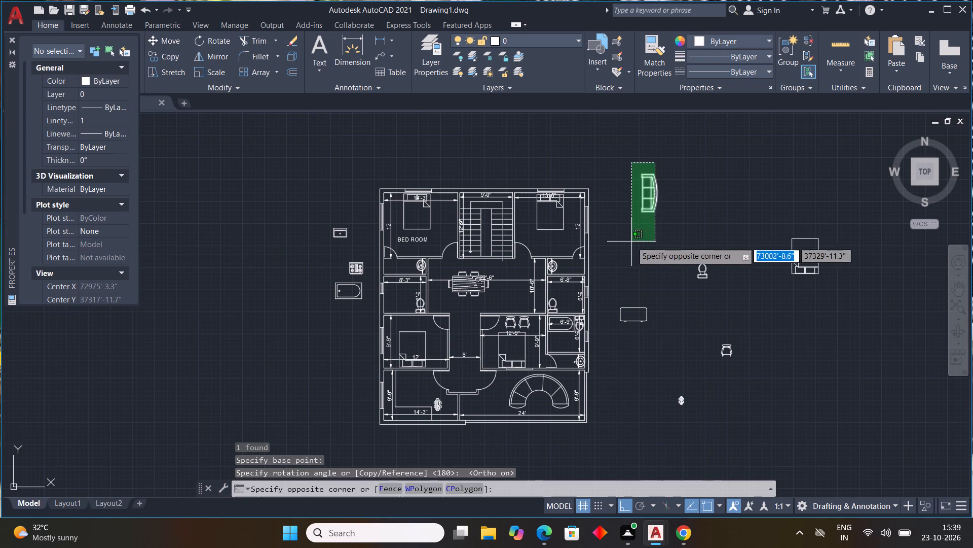
click(631, 242)
text(CO)
key(space)
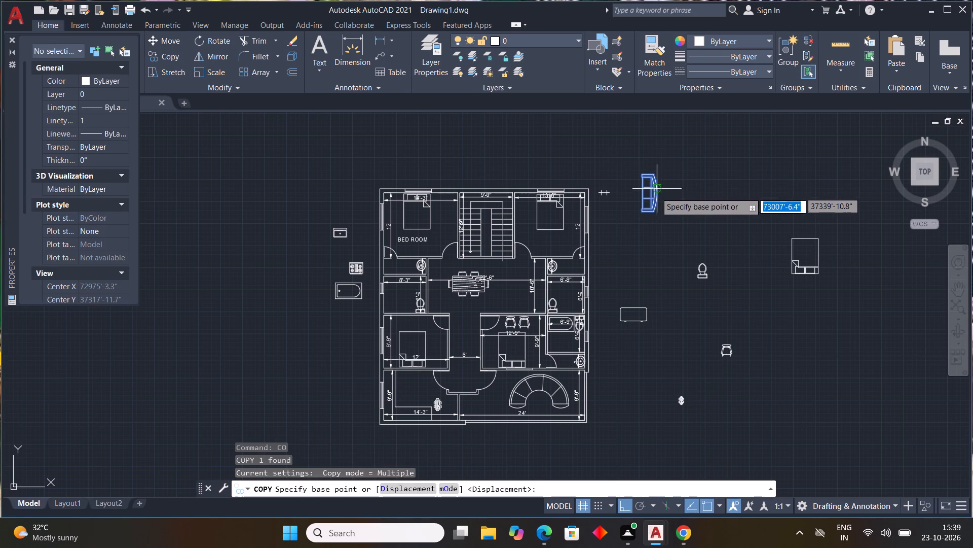
drag(656, 192, 655, 200)
key(F8)
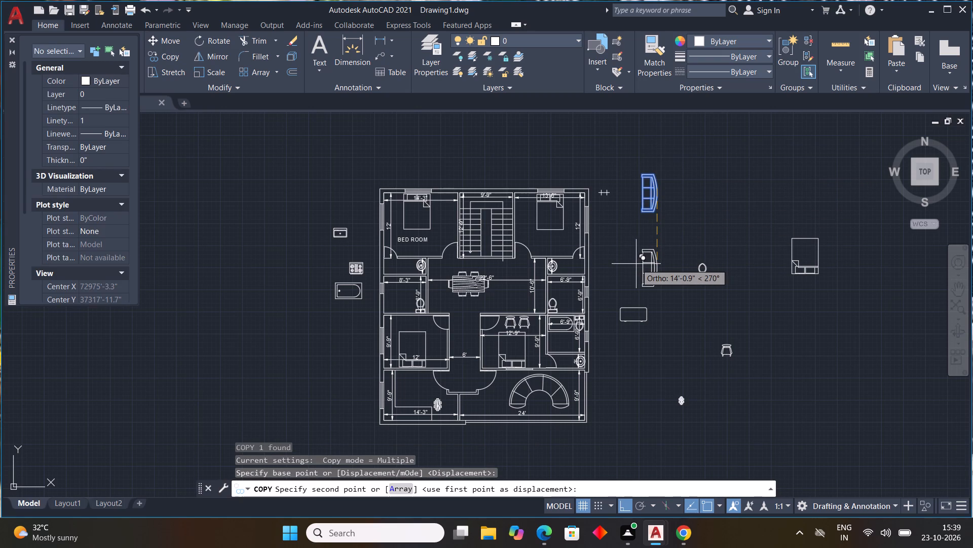
scroll(543, 327, up, 3)
scroll(541, 324, down, 2)
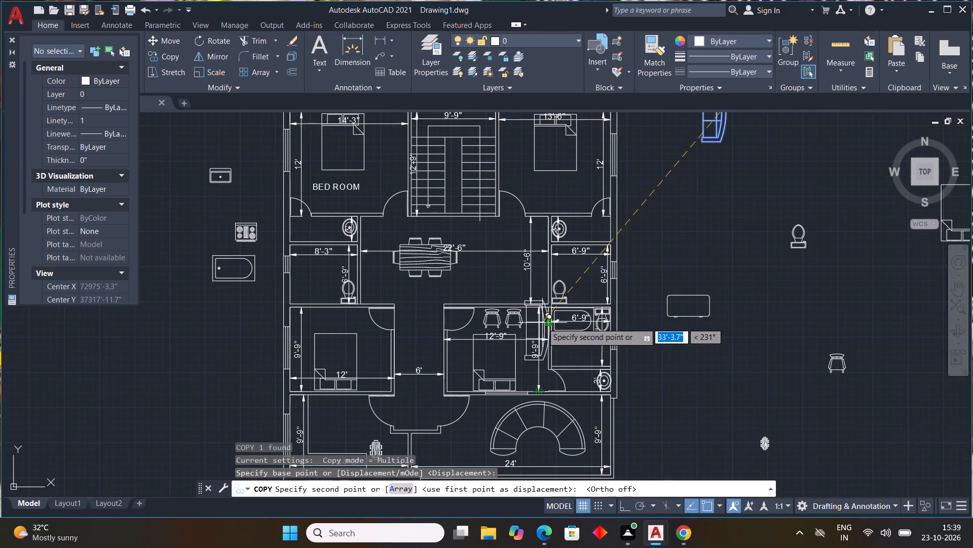
middle_drag(542, 323, 553, 293)
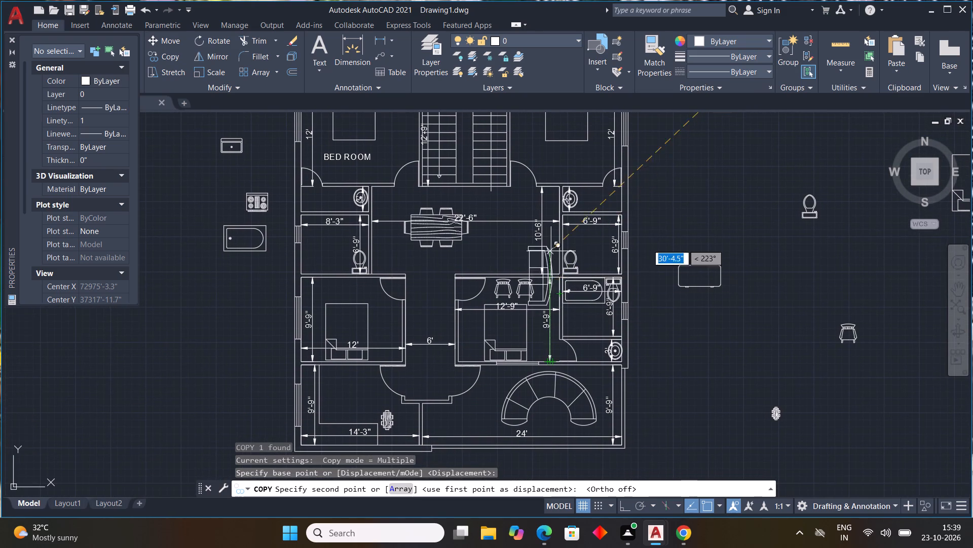
scroll(551, 221, up, 3)
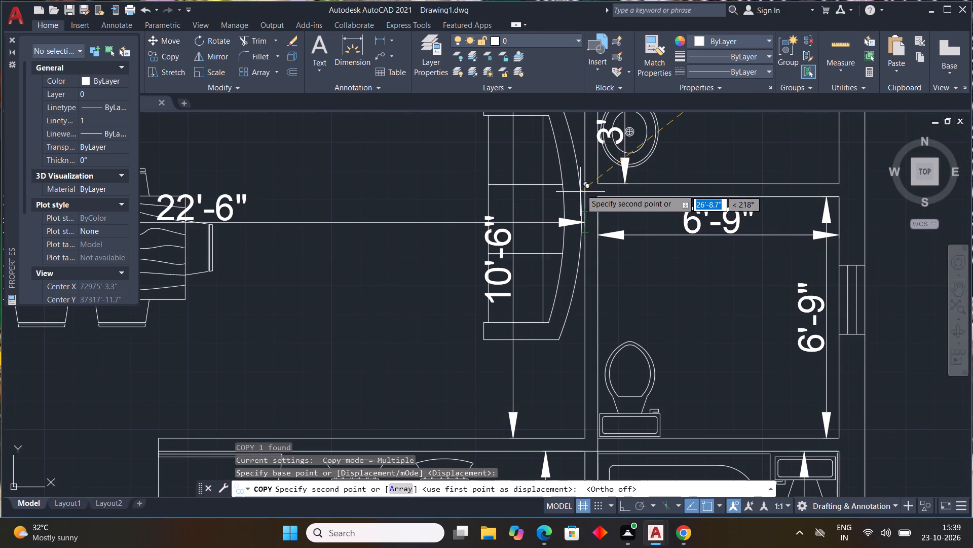
click(572, 206)
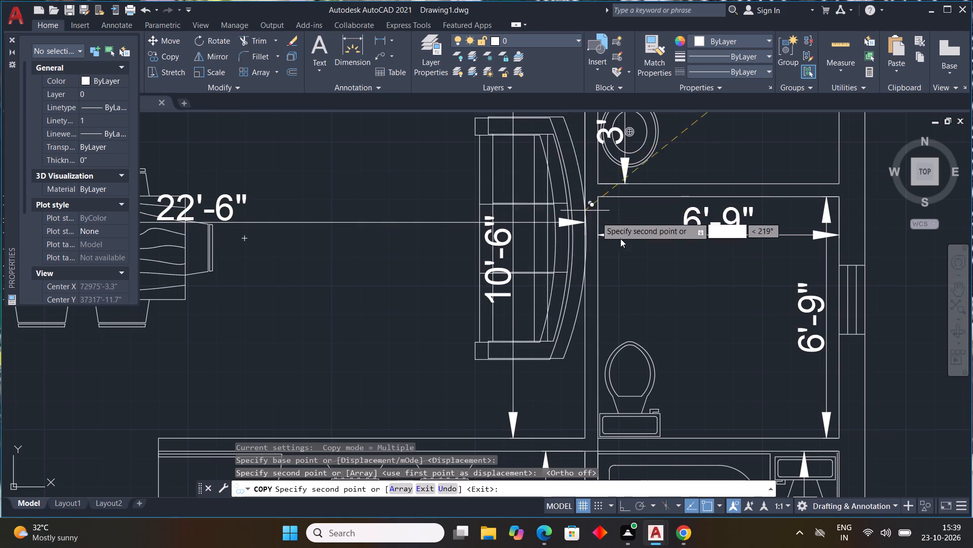
scroll(624, 256, down, 4)
key(Escape)
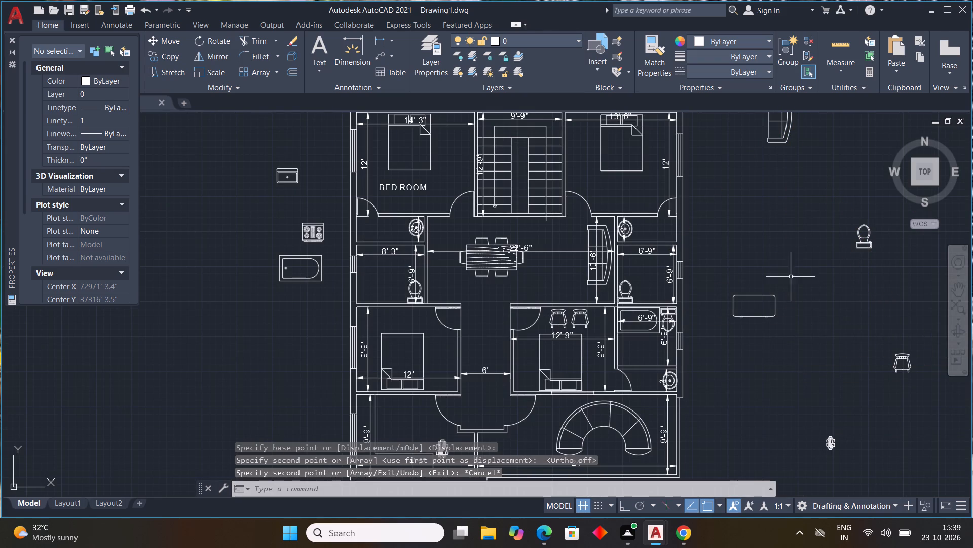
Rotate the spare rectangular table block outside the plan 90° clockwise about its upper corner nearest the spare toilet.
drag(792, 273, 774, 299)
click(716, 349)
text(RO)
key(space)
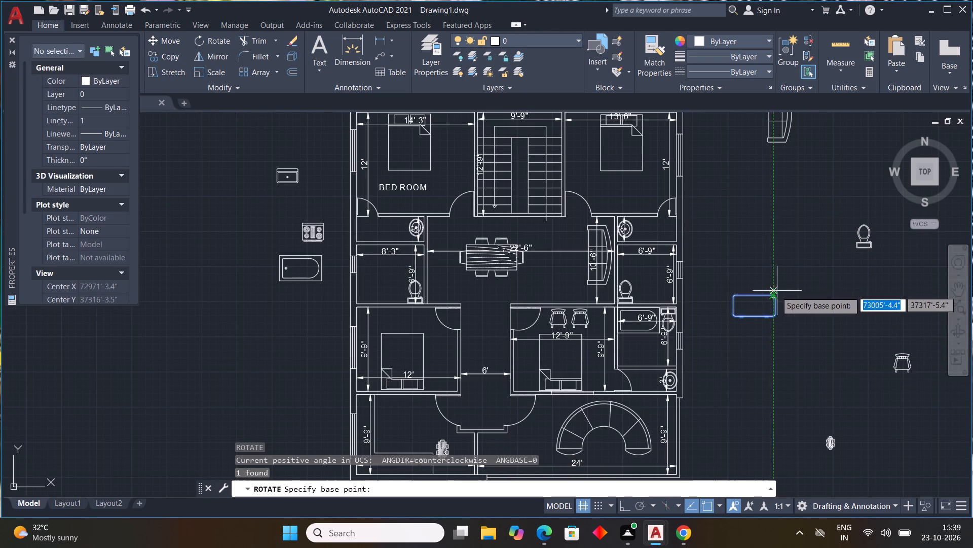
click(776, 293)
click(780, 345)
Copy the rotated rectangular table into the 22'-6" hall, between the dining table and the three-seat sofa.
drag(781, 242, 765, 298)
click(729, 353)
text(CO)
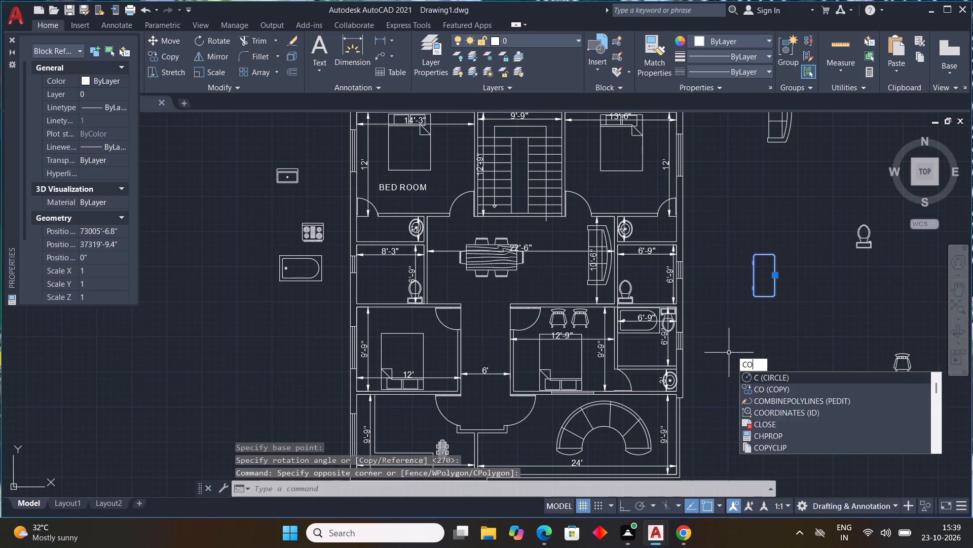
key(space)
drag(780, 284, 774, 286)
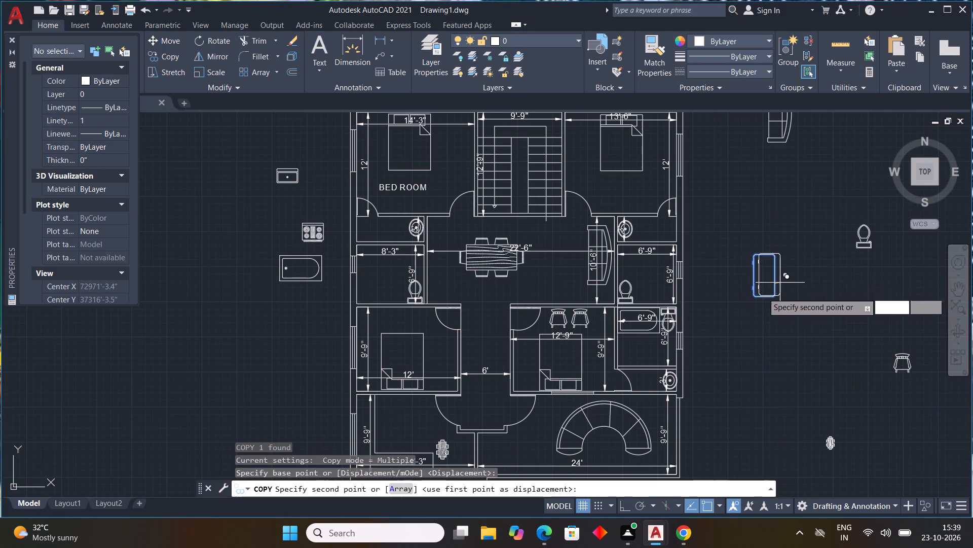
scroll(566, 270, up, 2)
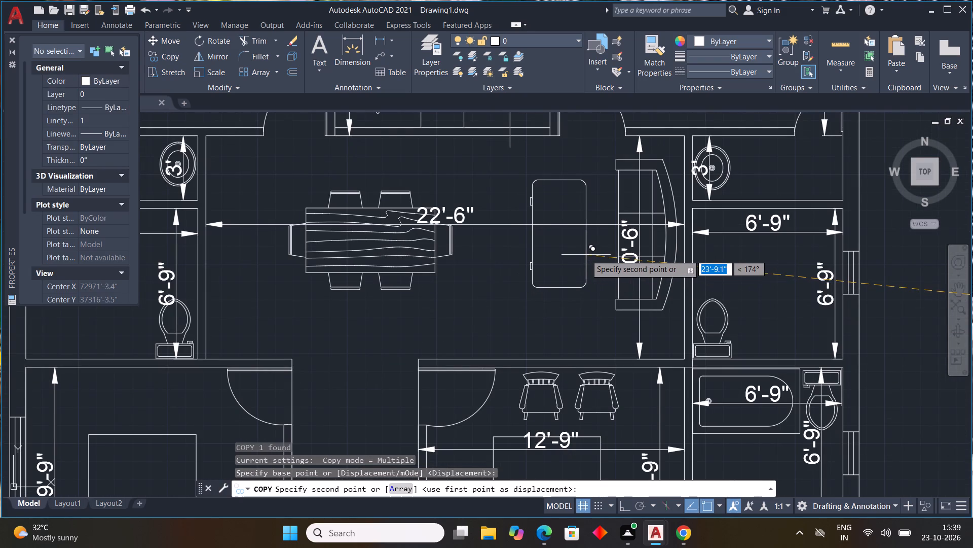
click(592, 255)
scroll(627, 283, down, 3)
key(Escape)
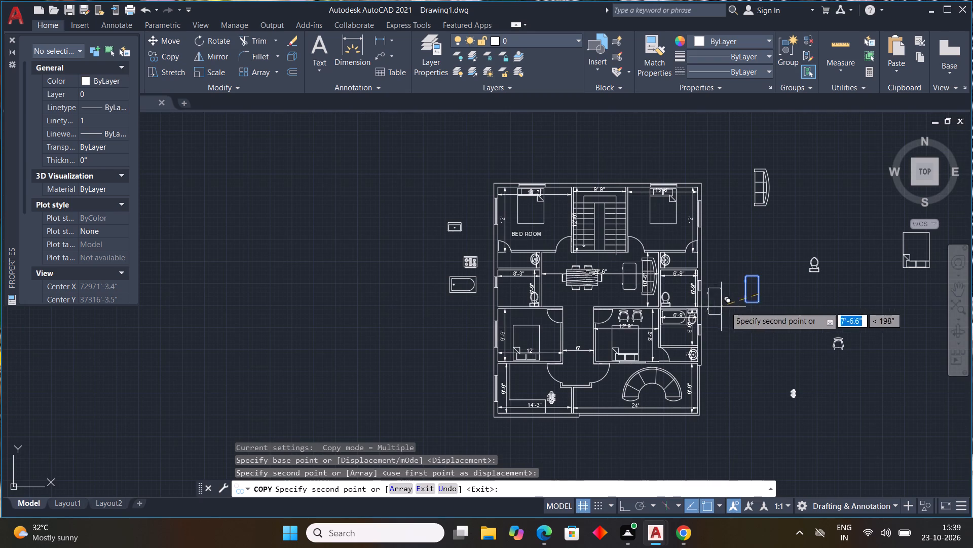
Copy the spare bathtub into the 8'-3" bathroom, beside the toilet in the corner near the windowed outer wall.
click(465, 290)
text(CO)
key(space)
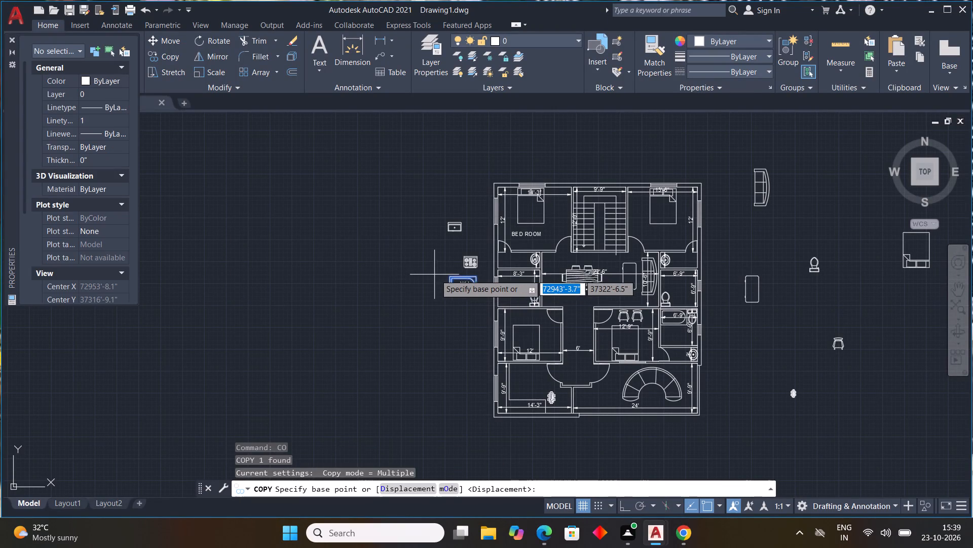
click(447, 277)
scroll(517, 302, up, 4)
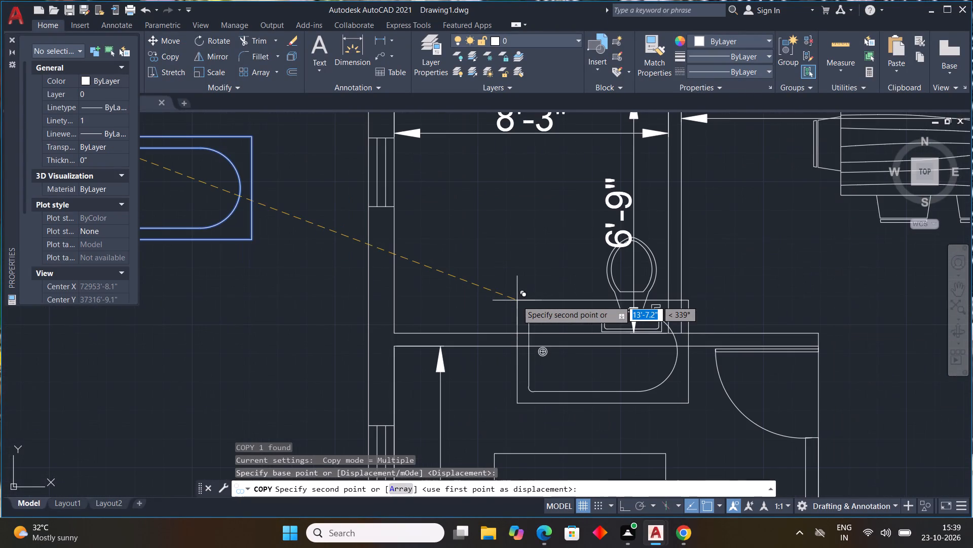
key(F9)
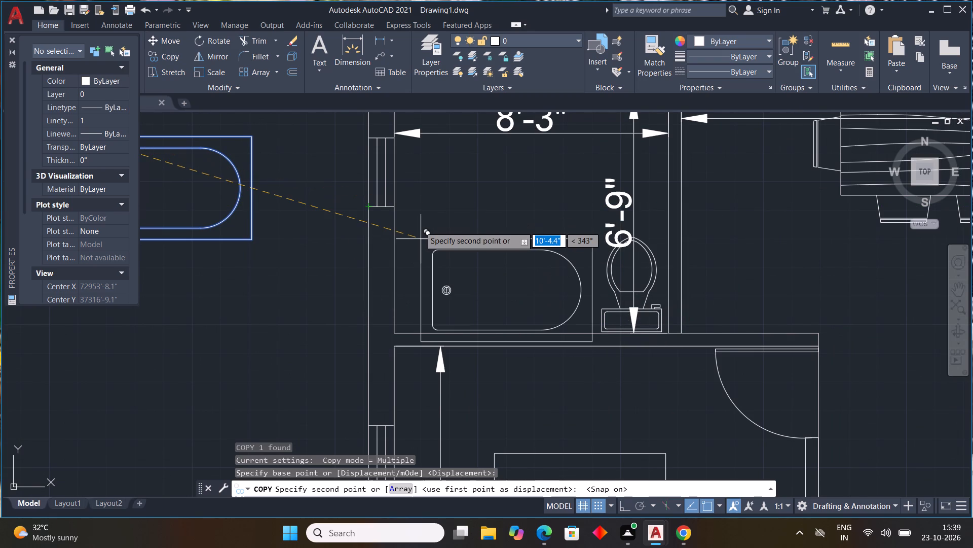
key(F9)
scroll(409, 224, up, 2)
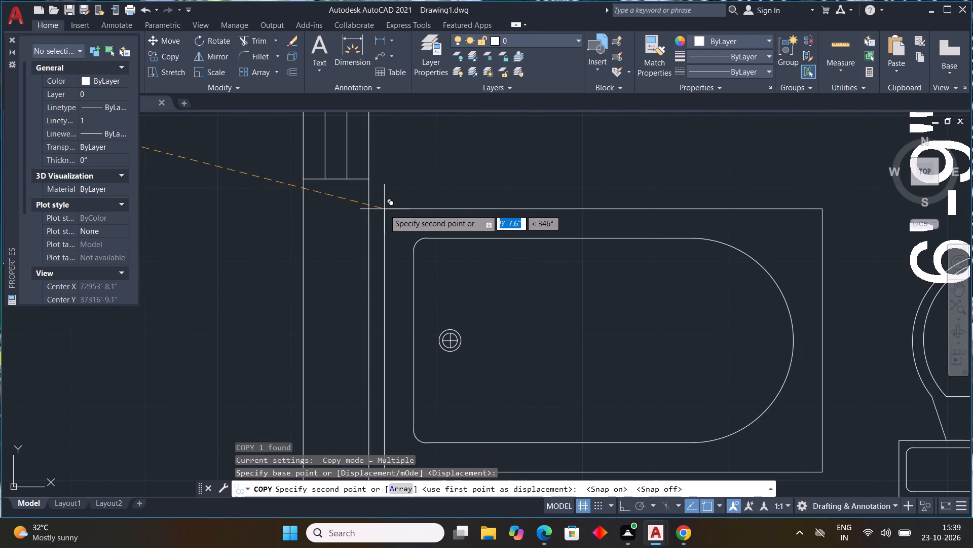
click(384, 209)
Place another copy of the bathtub in the upper 6'-9" bathroom, between the toilet and the outer wall.
scroll(646, 254, down, 3)
middle_drag(692, 283, 687, 283)
scroll(692, 283, down, 1)
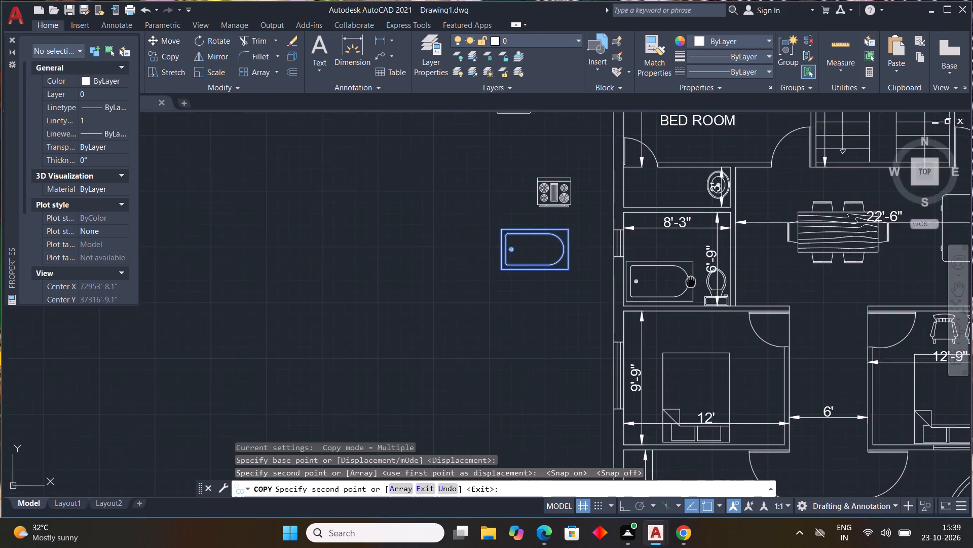
scroll(687, 283, down, 1)
middle_drag(687, 283, 313, 199)
scroll(574, 194, up, 4)
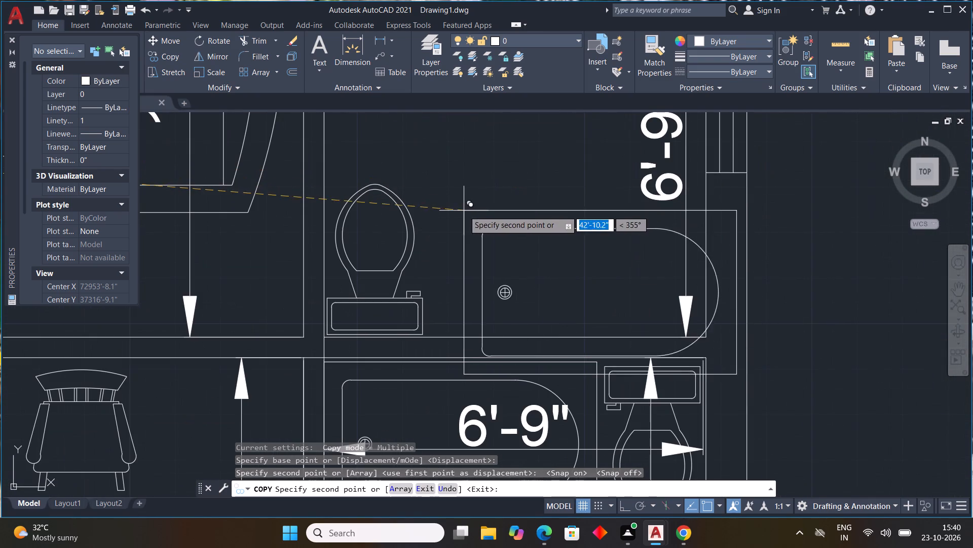
click(429, 168)
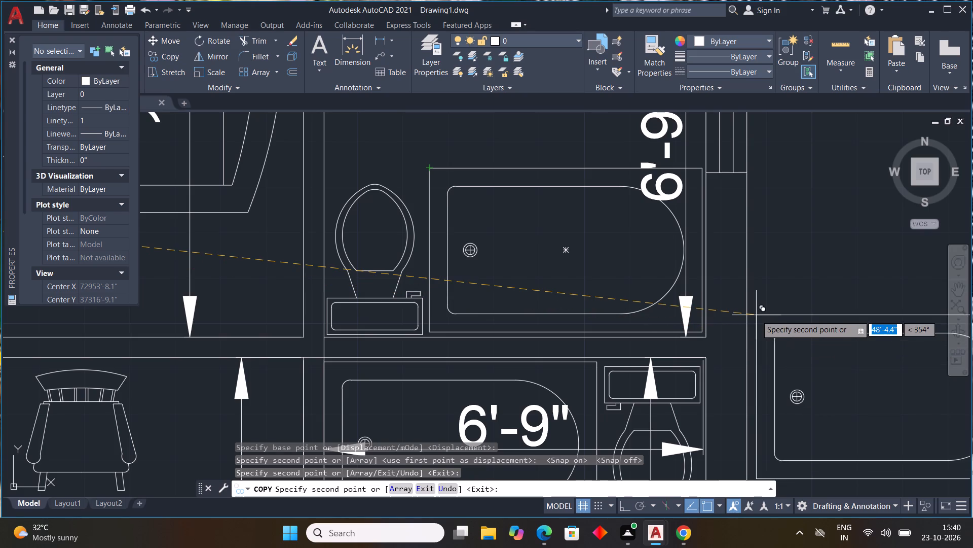
key(Escape)
key(Escape)
Copy the spare stove block onto the lower run of the L-shaped kitchen counter in the 14'-3" room.
scroll(679, 257, down, 3)
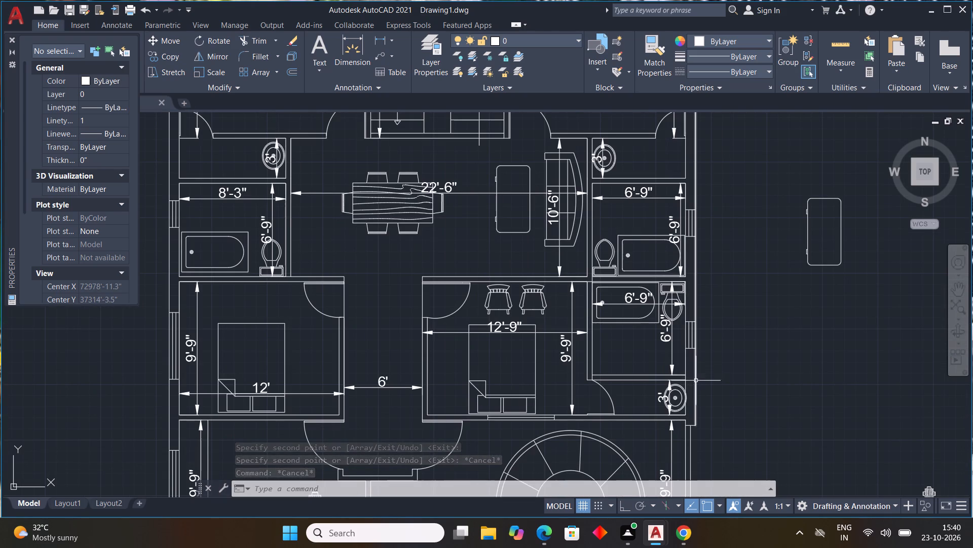
scroll(734, 368, down, 2)
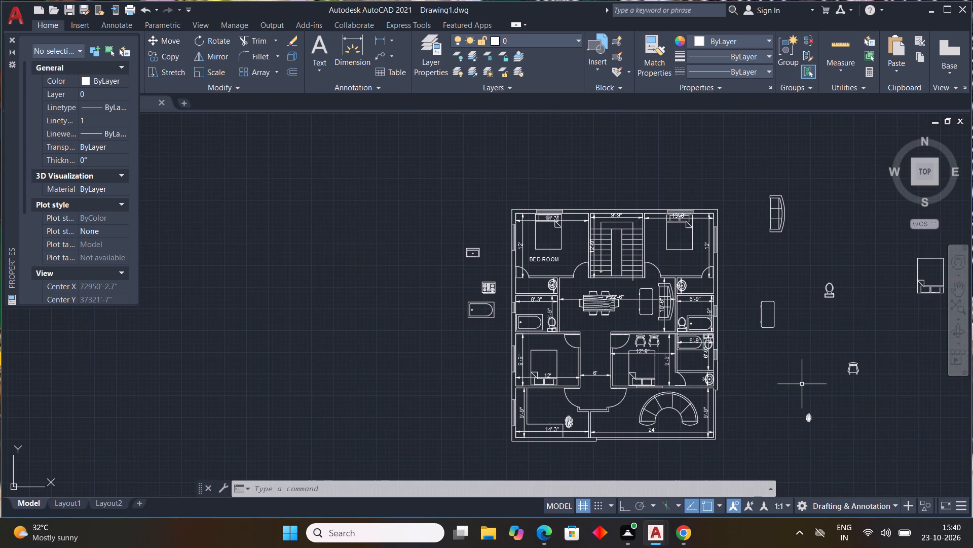
middle_drag(802, 384, 540, 318)
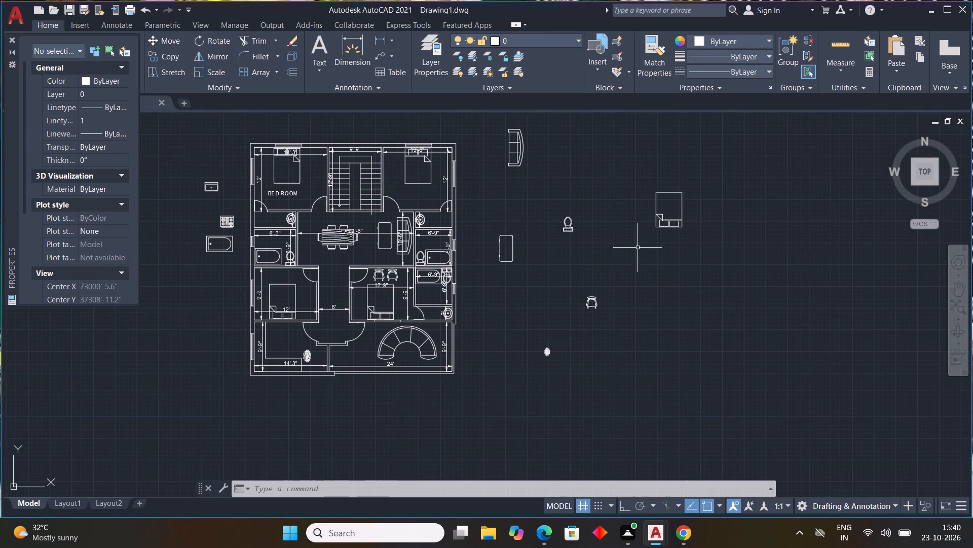
middle_drag(648, 266, 739, 306)
scroll(328, 260, up, 2)
middle_drag(328, 260, 322, 249)
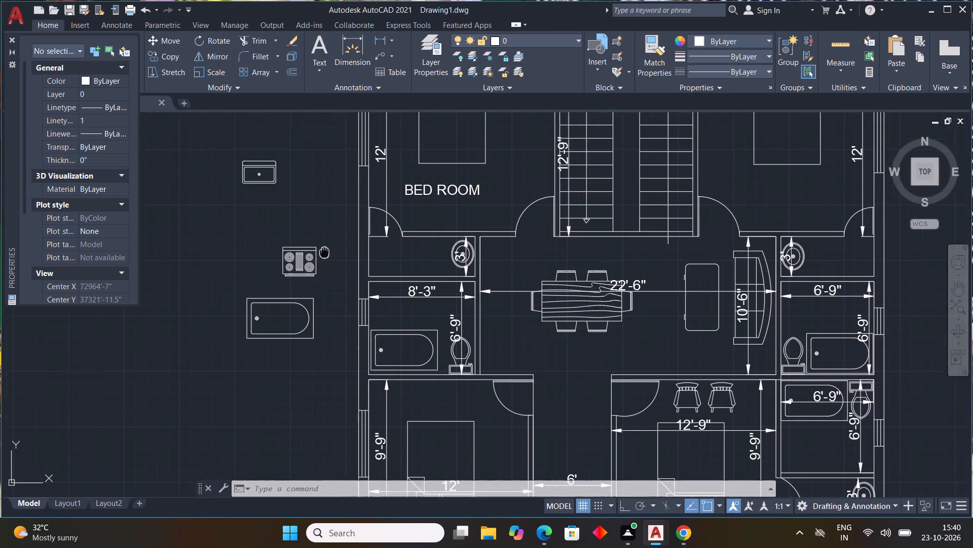
middle_drag(322, 249, 296, 220)
click(277, 232)
text(CO)
key(space)
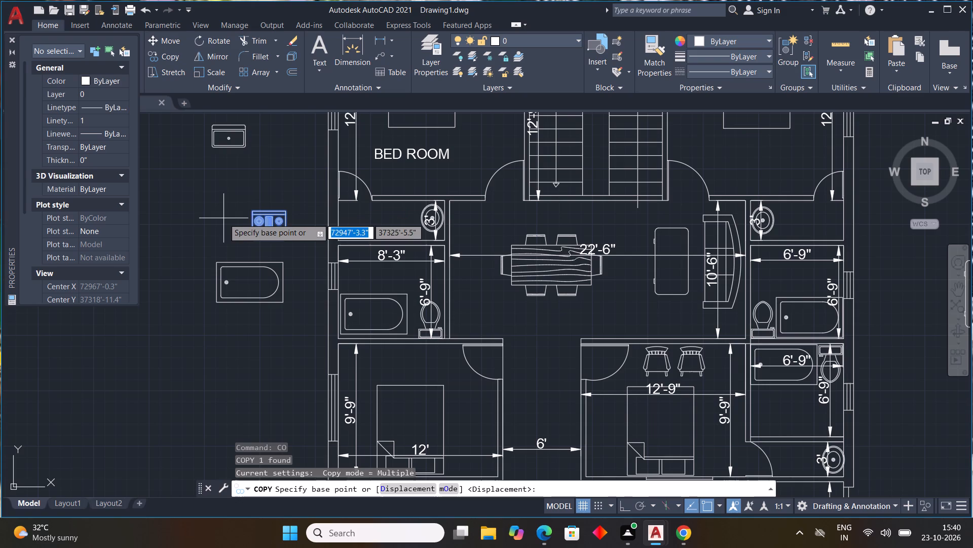
drag(265, 228, 293, 254)
middle_drag(516, 389, 495, 252)
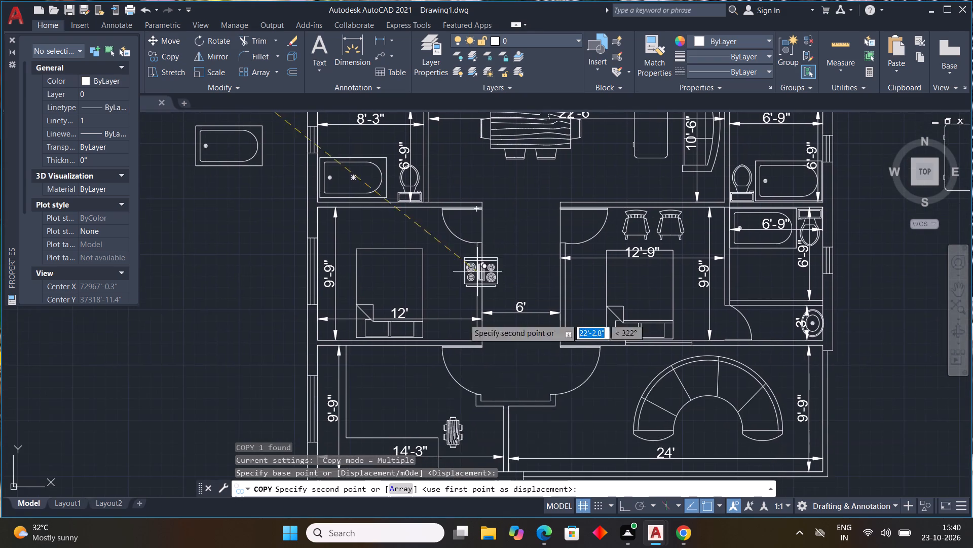
middle_drag(464, 436, 500, 292)
scroll(417, 313, up, 1)
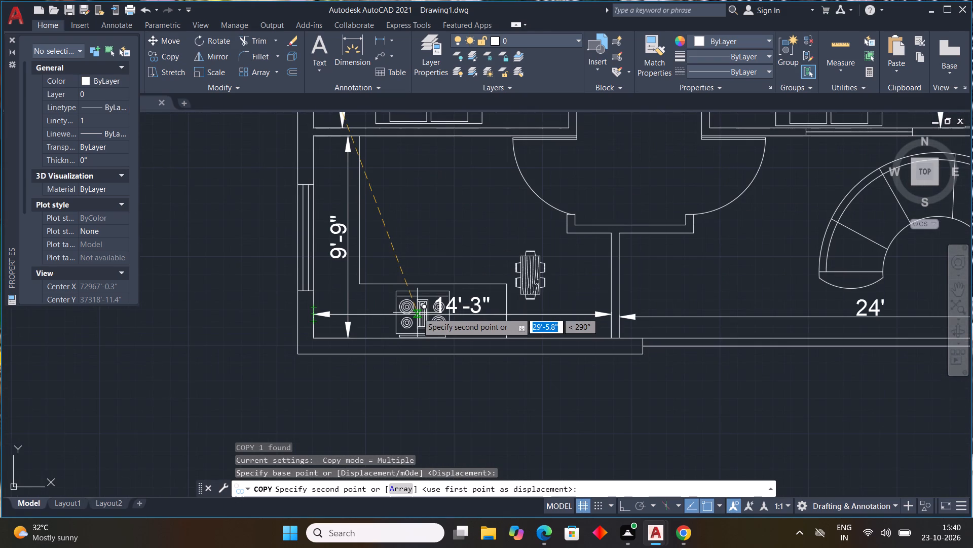
click(417, 313)
key(Escape)
Rotate the spare sink block outside the plan 90° counterclockwise about its centre, with Ortho on.
middle_drag(527, 287, 526, 290)
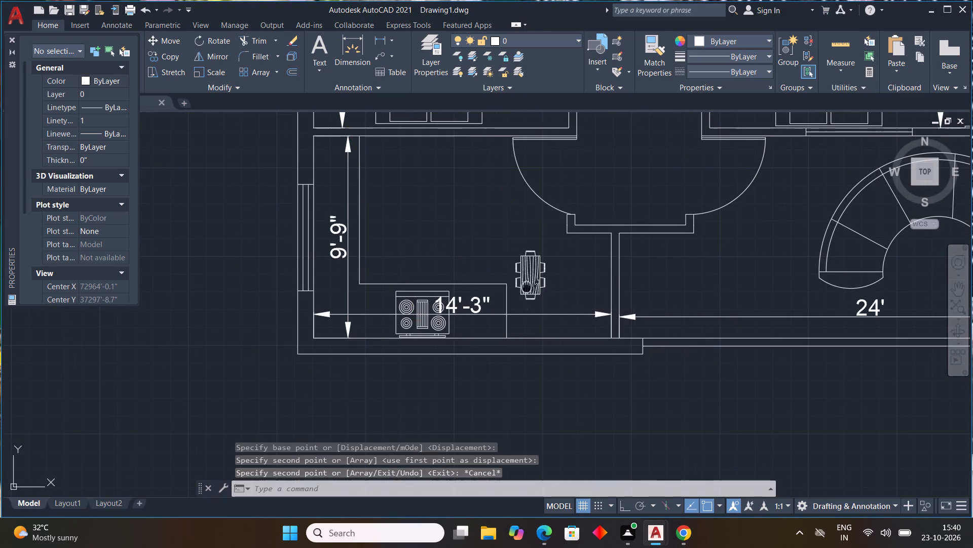
middle_drag(526, 290, 574, 401)
scroll(539, 360, down, 1)
middle_drag(582, 402, 593, 401)
scroll(493, 270, down, 1)
middle_drag(407, 229, 370, 395)
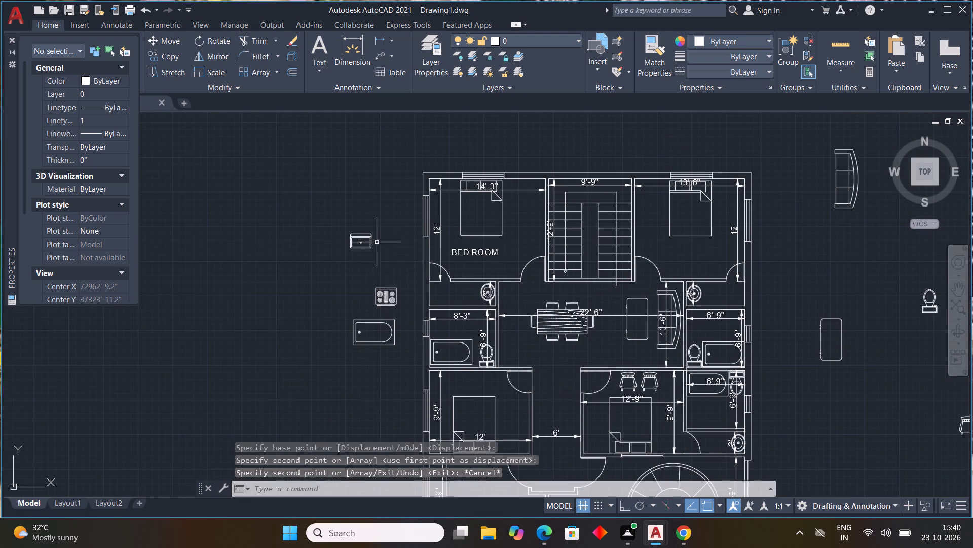
drag(372, 220, 357, 247)
click(301, 264)
text(RO)
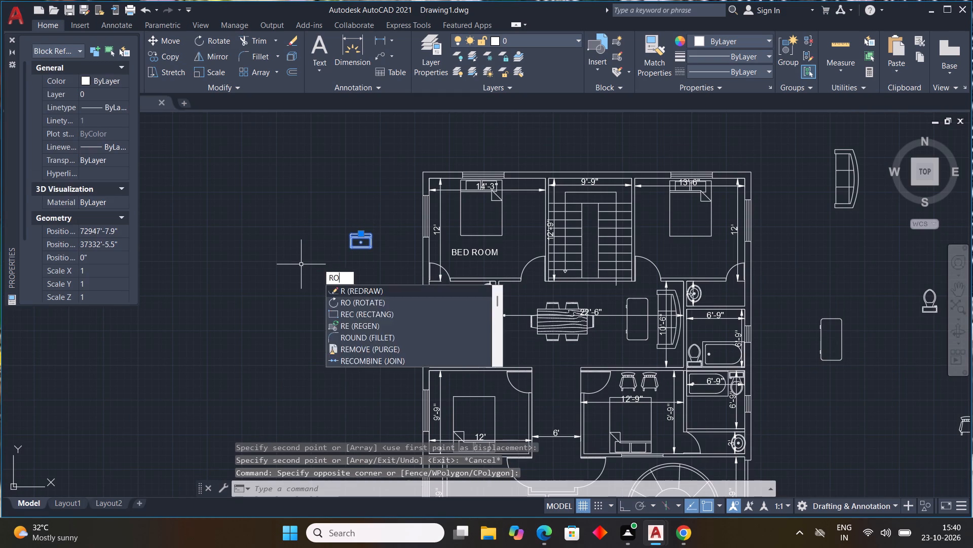
key(space)
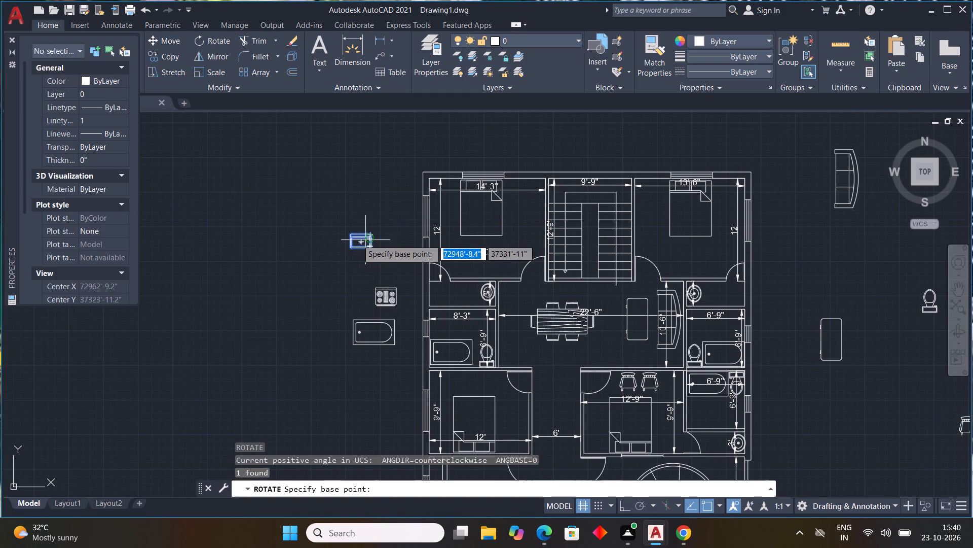
click(356, 241)
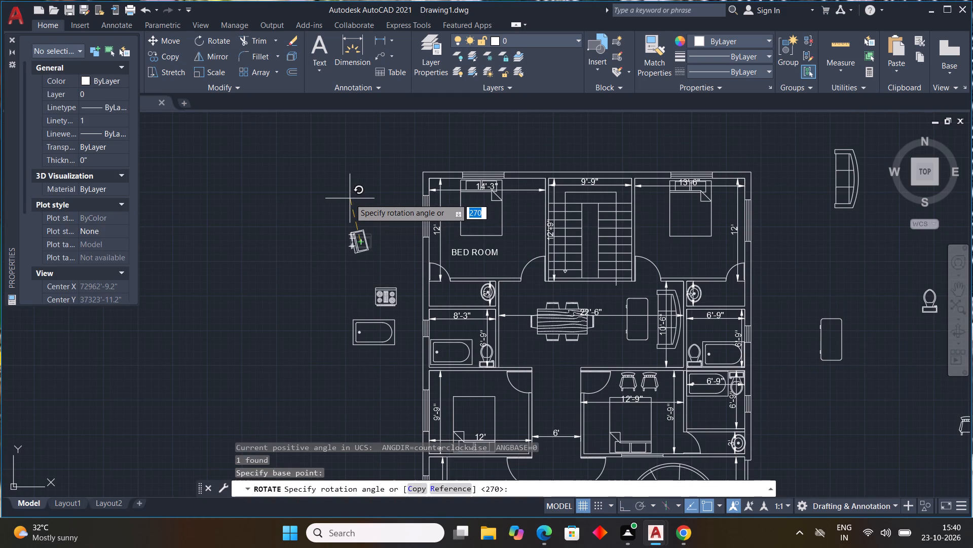
key(F8)
click(350, 198)
Copy the rotated spare sink block onto the kitchen counter run beside the windowed outer wall, with Ortho off.
drag(366, 212, 366, 214)
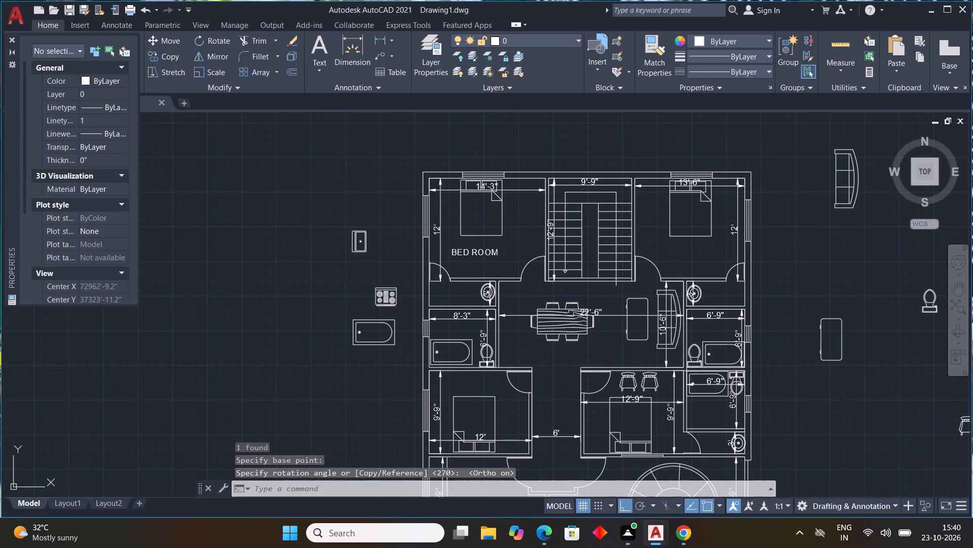
drag(366, 214, 366, 217)
click(326, 271)
text(CO)
key(space)
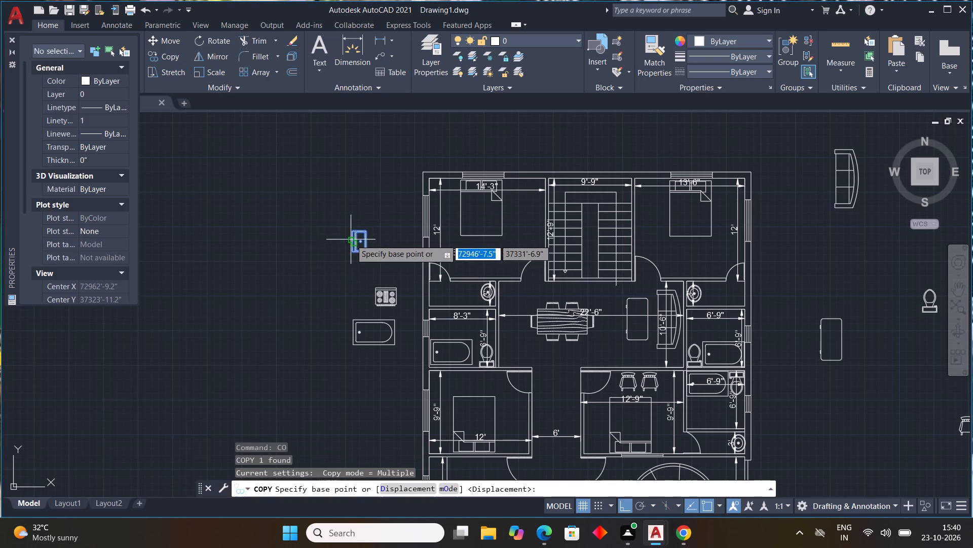
click(357, 239)
key(F8)
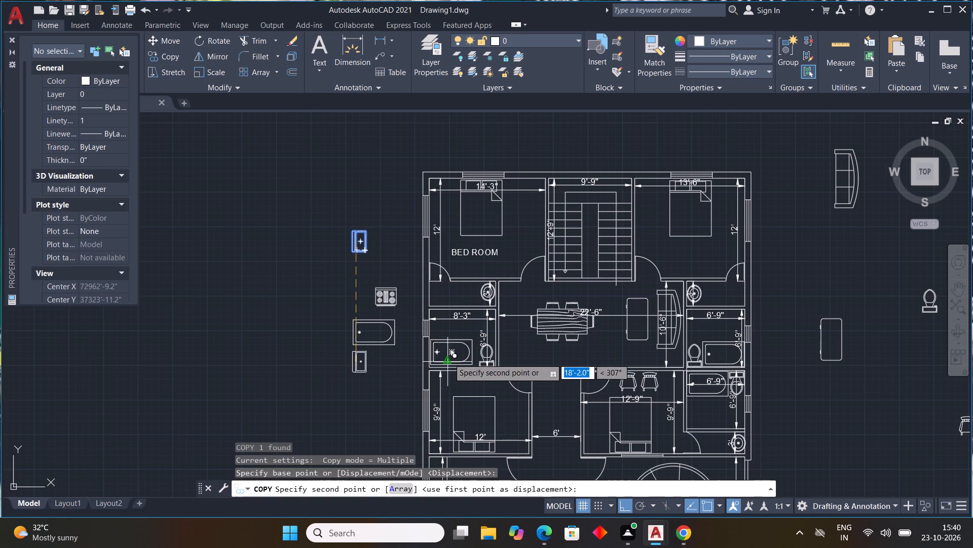
middle_drag(475, 391, 426, 258)
scroll(382, 365, up, 4)
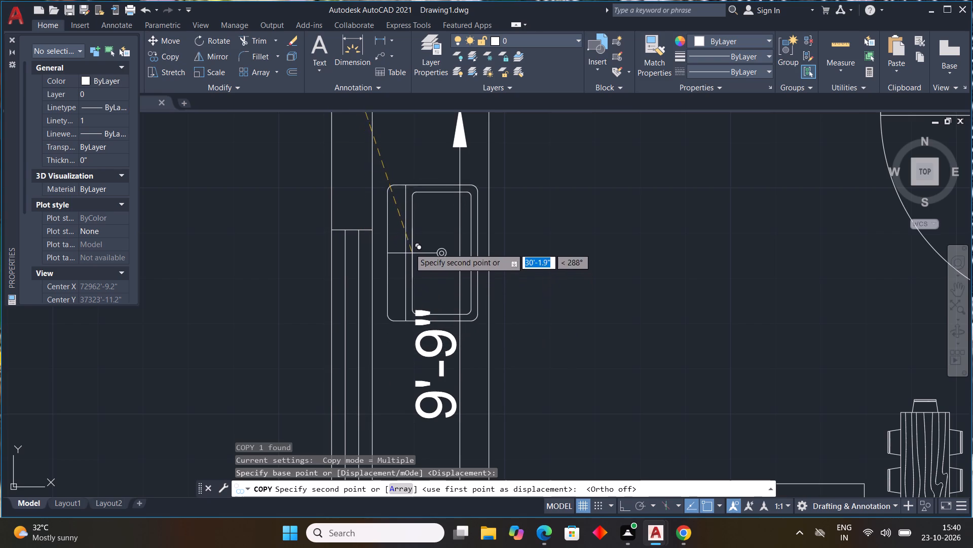
click(410, 238)
key(Escape)
scroll(483, 270, down, 4)
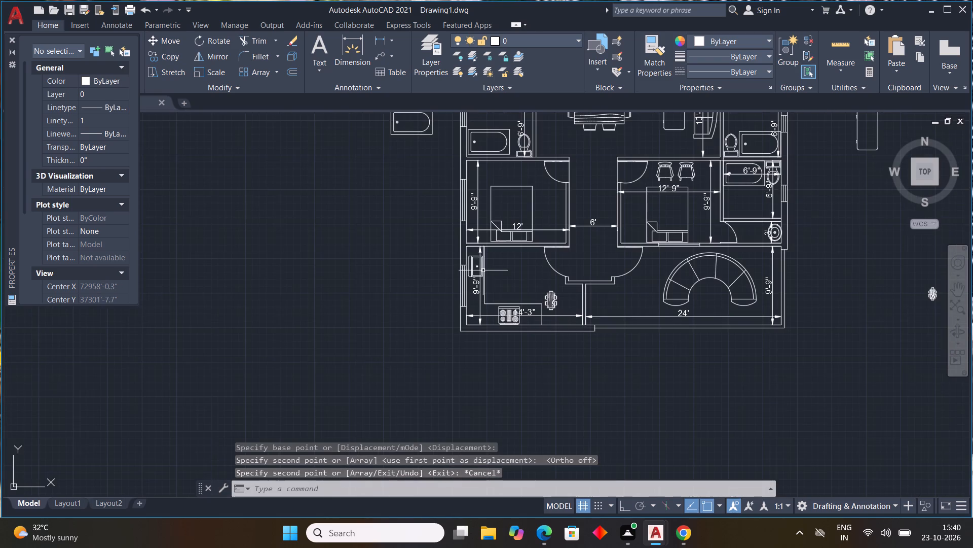
Copy the washbasin from the small wash area above the upper 6'-9" bathroom to the empty space outside the plan.
middle_drag(707, 373, 447, 366)
scroll(510, 327, down, 1)
middle_drag(507, 362, 499, 387)
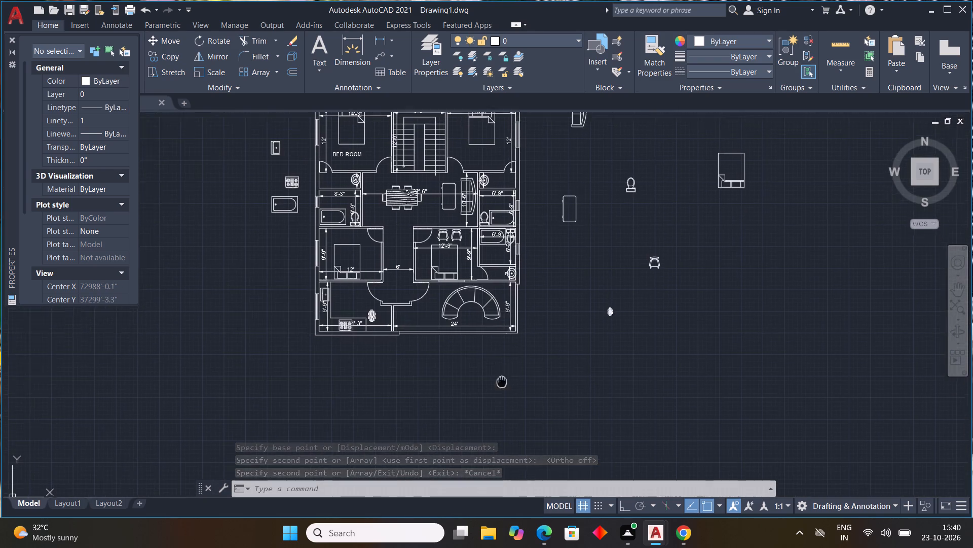
middle_drag(499, 387, 477, 432)
scroll(535, 356, down, 1)
middle_drag(535, 356, 567, 341)
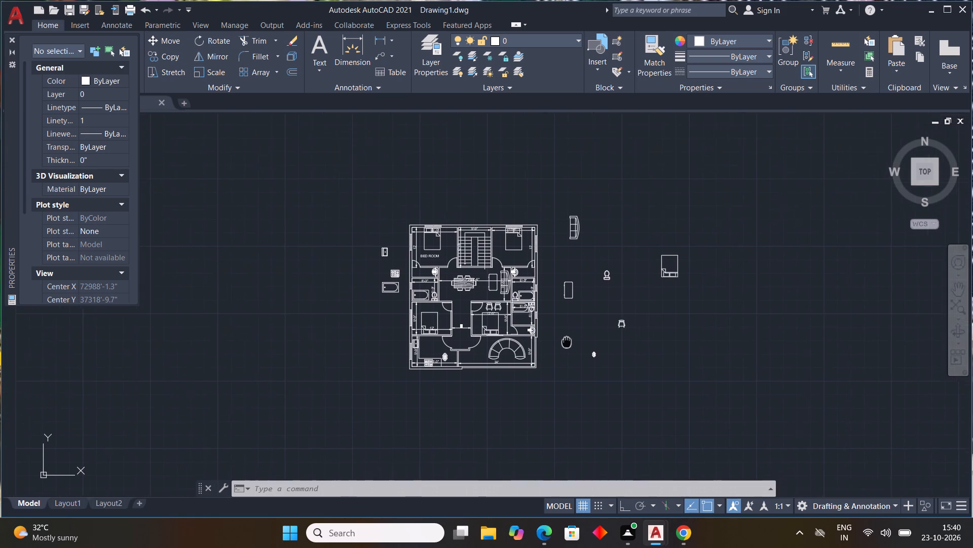
middle_drag(567, 341, 510, 365)
scroll(492, 300, up, 3)
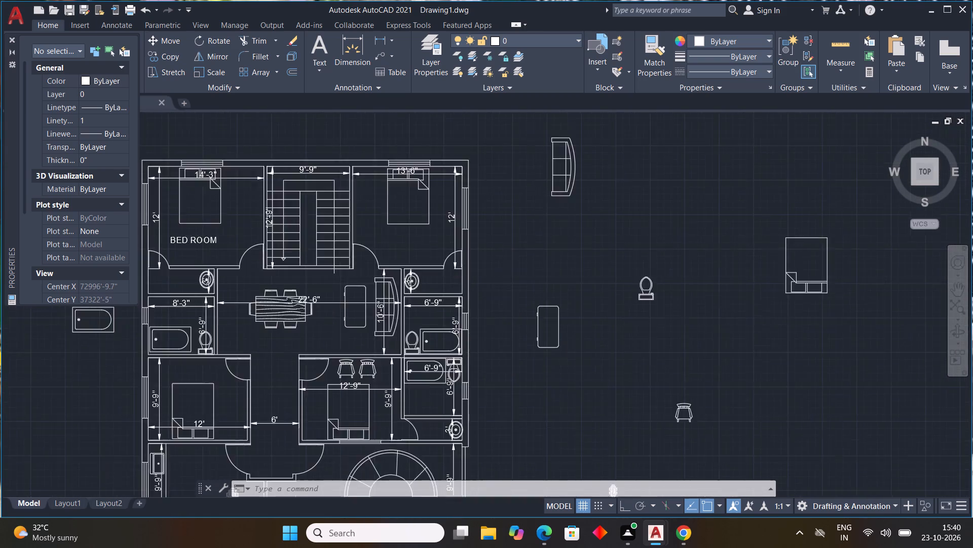
click(375, 271)
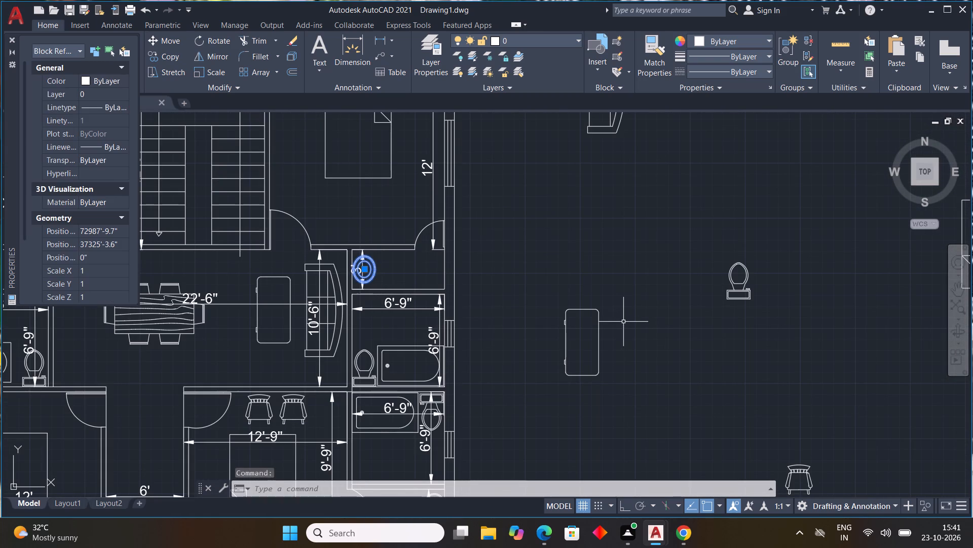
key(c)
key(o)
key(space)
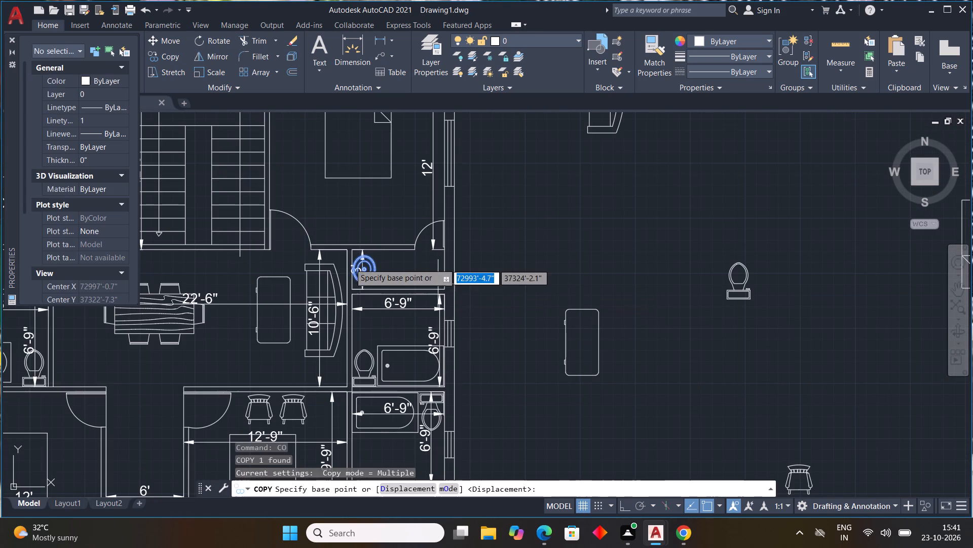
drag(368, 268, 377, 271)
click(625, 251)
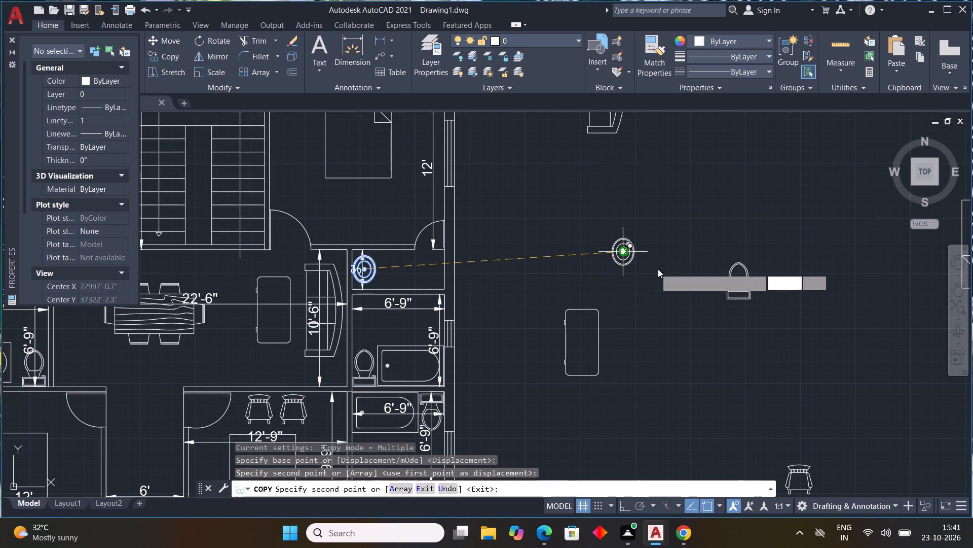
key(Escape)
Rotate the spare washbasin outside the plan 90° clockwise, with Ortho on.
drag(654, 236, 621, 252)
click(575, 279)
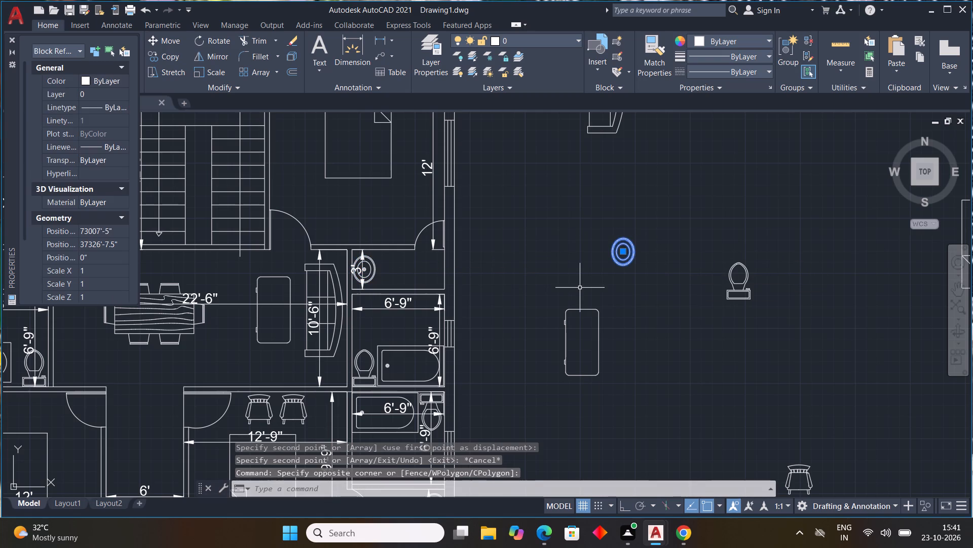
text(RO)
key(space)
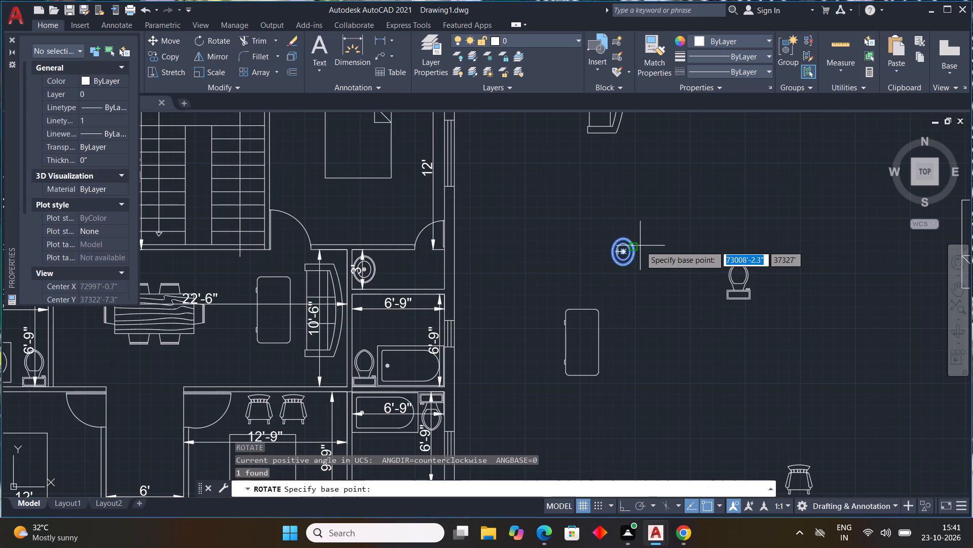
click(625, 249)
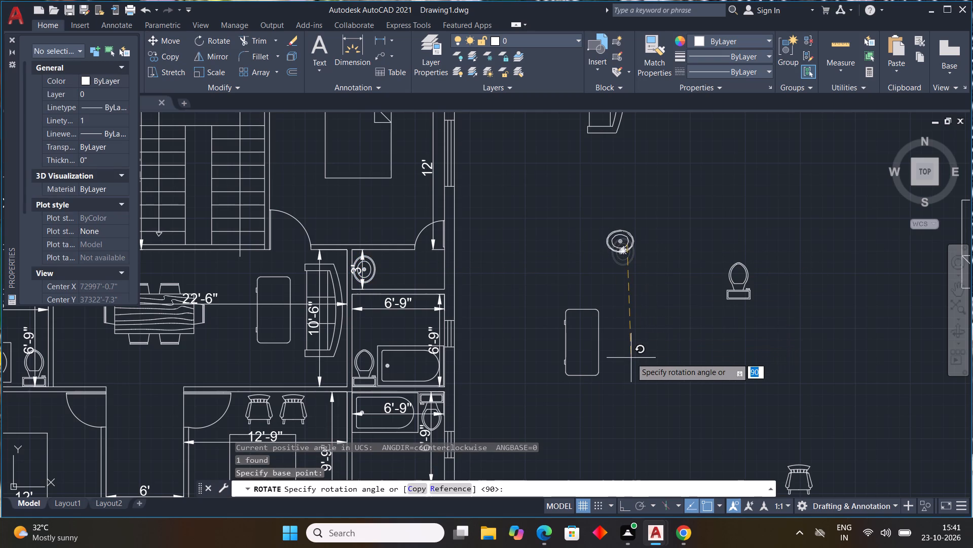
key(F8)
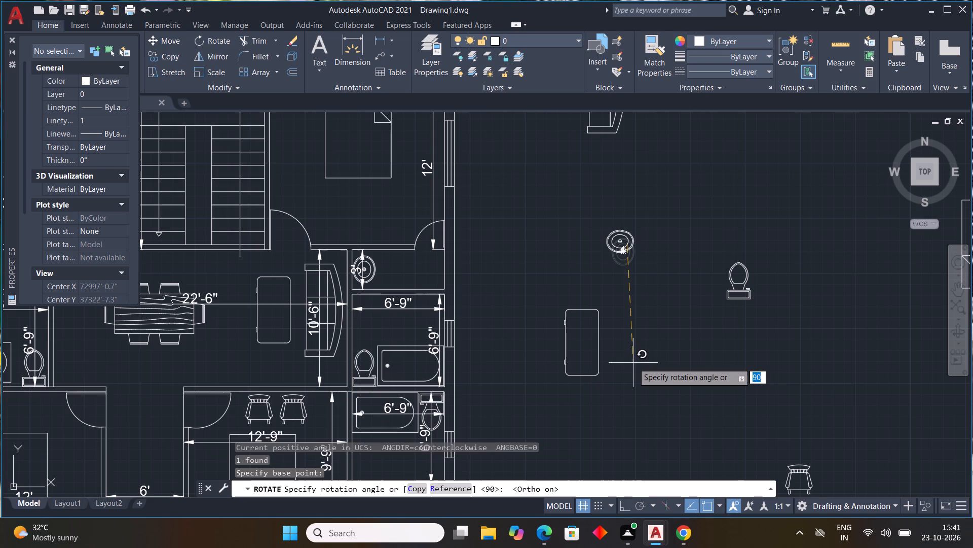
click(633, 363)
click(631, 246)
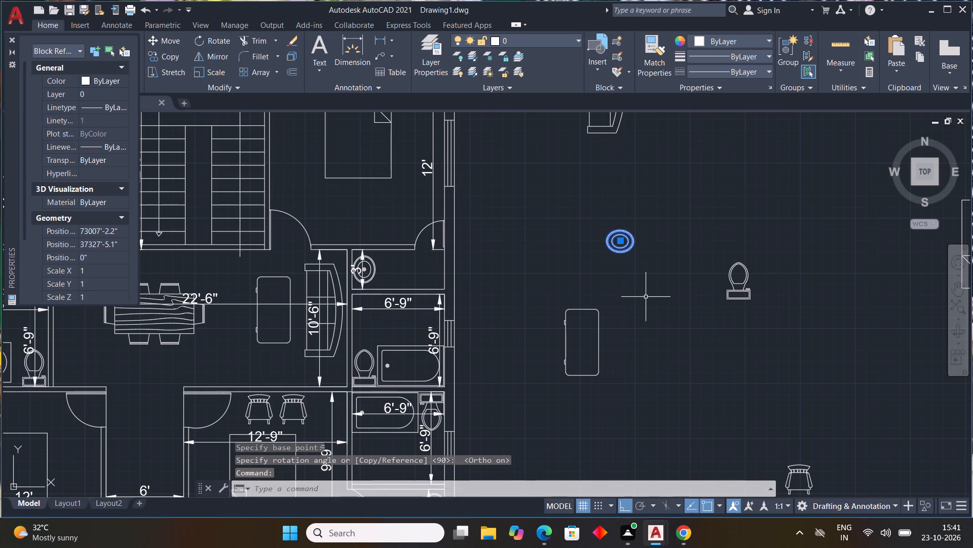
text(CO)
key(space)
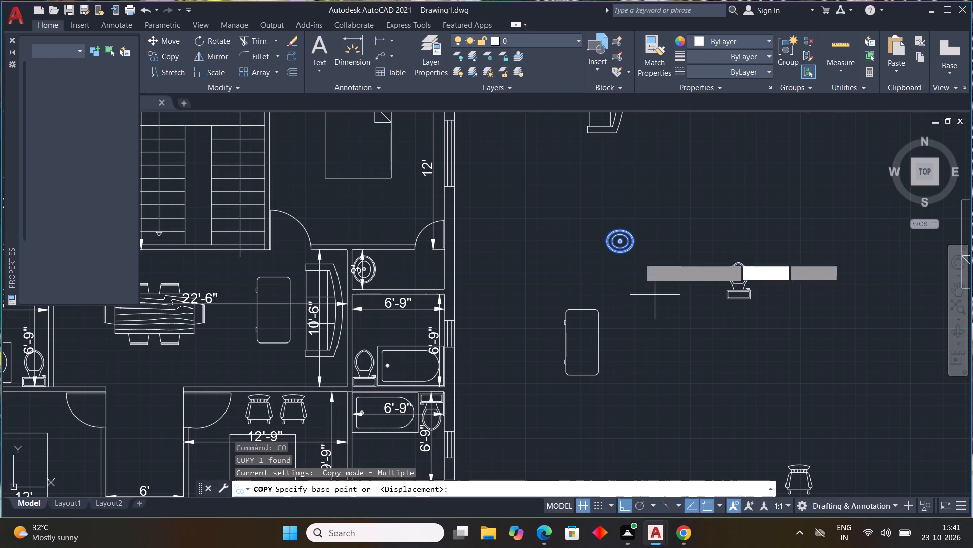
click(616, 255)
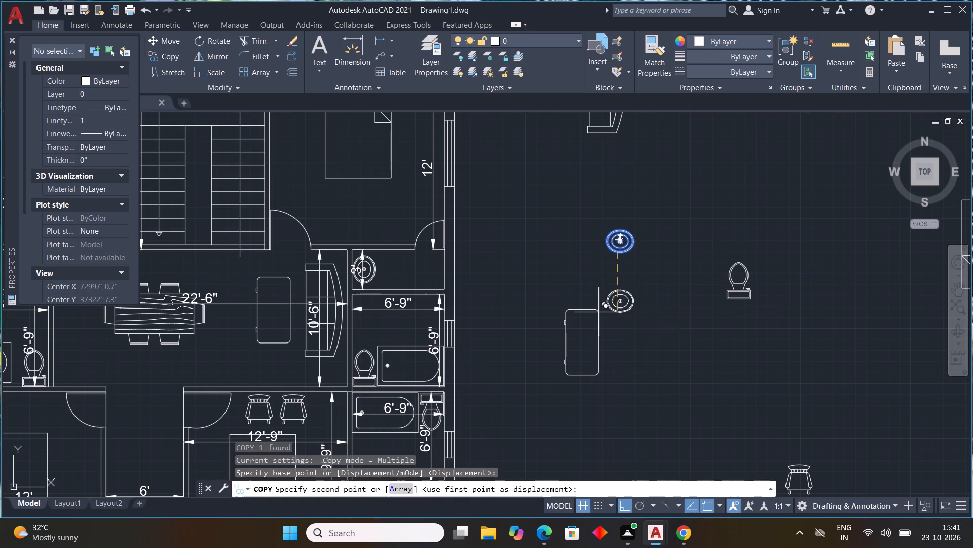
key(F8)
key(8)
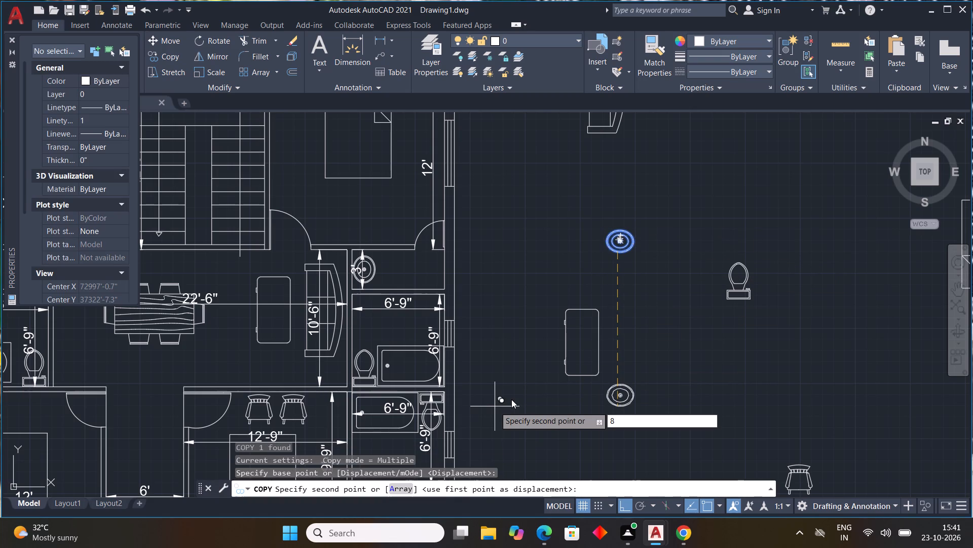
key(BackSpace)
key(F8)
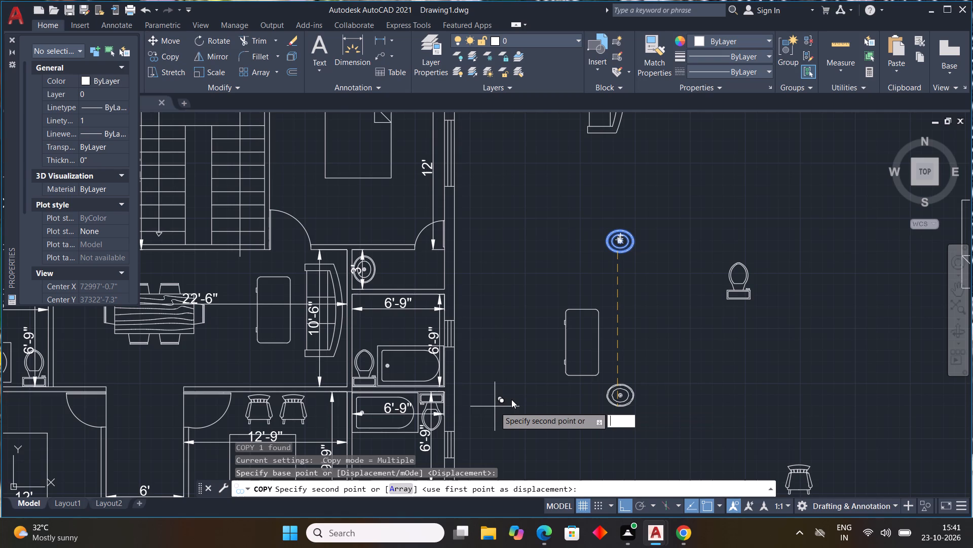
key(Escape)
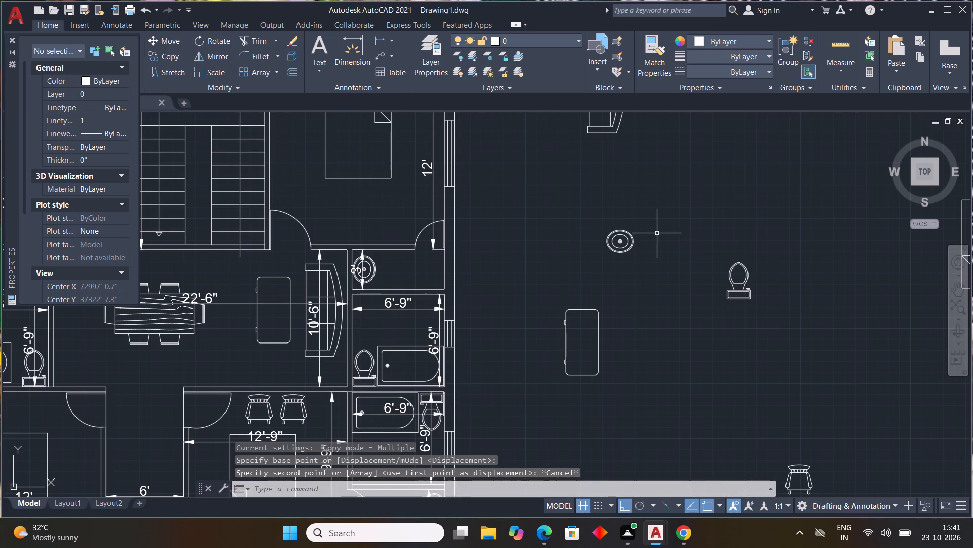
Copy the rotated spare washbasin into the 14'-3" kitchen, between the counter's end and the partition wall, with Ortho off.
click(615, 250)
key(c)
key(o)
key(space)
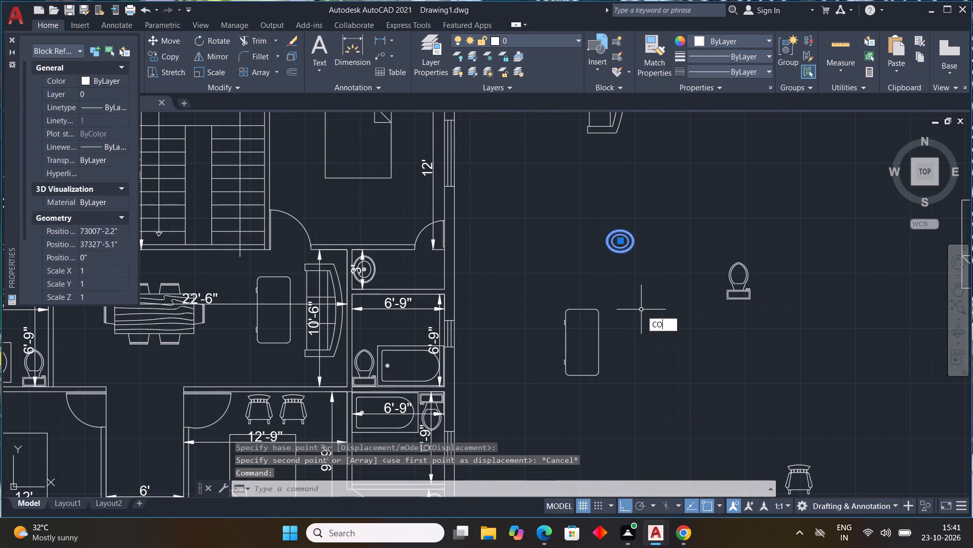
key(F8)
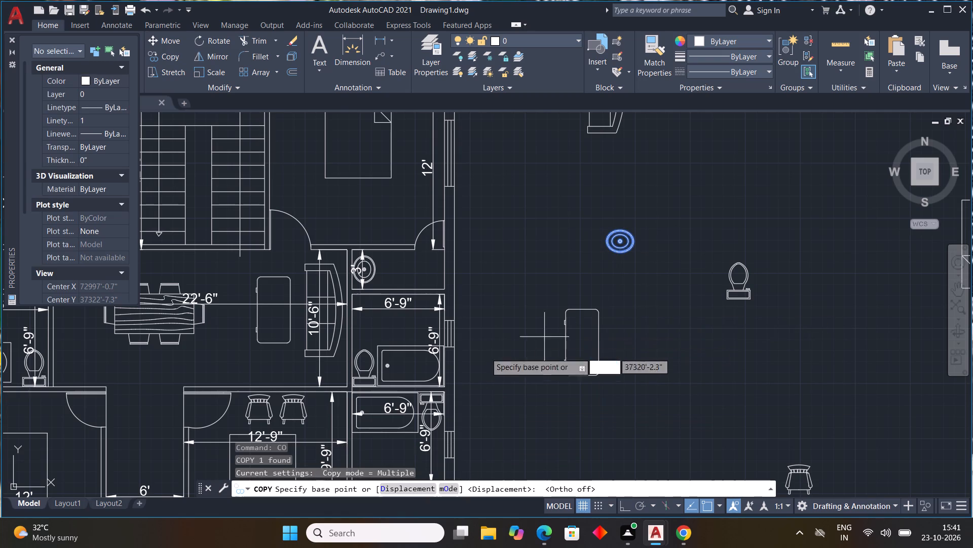
click(620, 245)
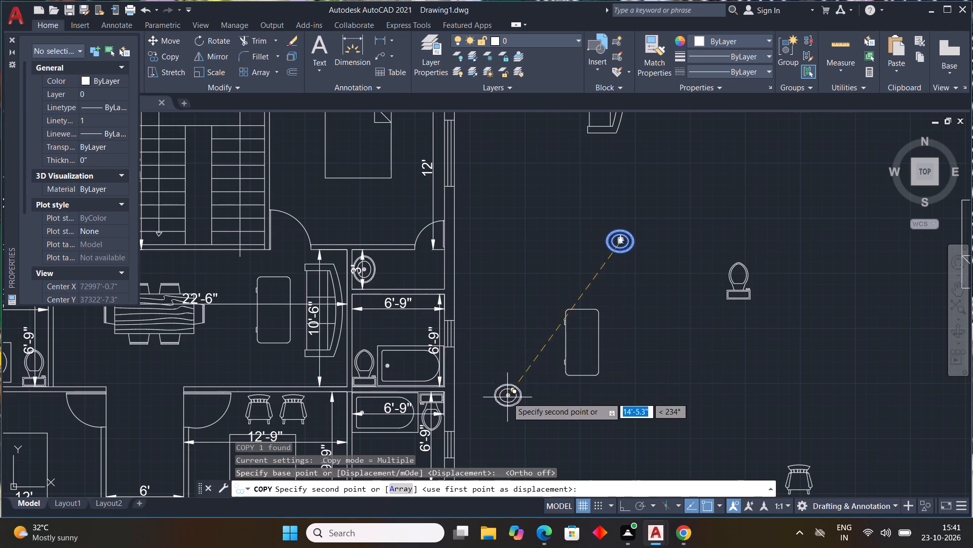
middle_drag(510, 397, 719, 275)
middle_drag(580, 363, 721, 271)
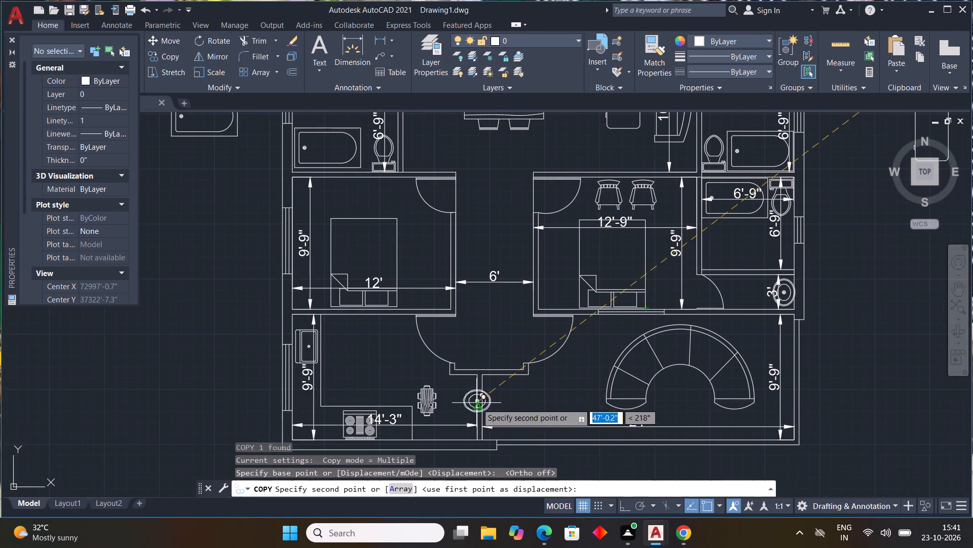
scroll(474, 423, up, 1)
middle_drag(424, 427, 481, 389)
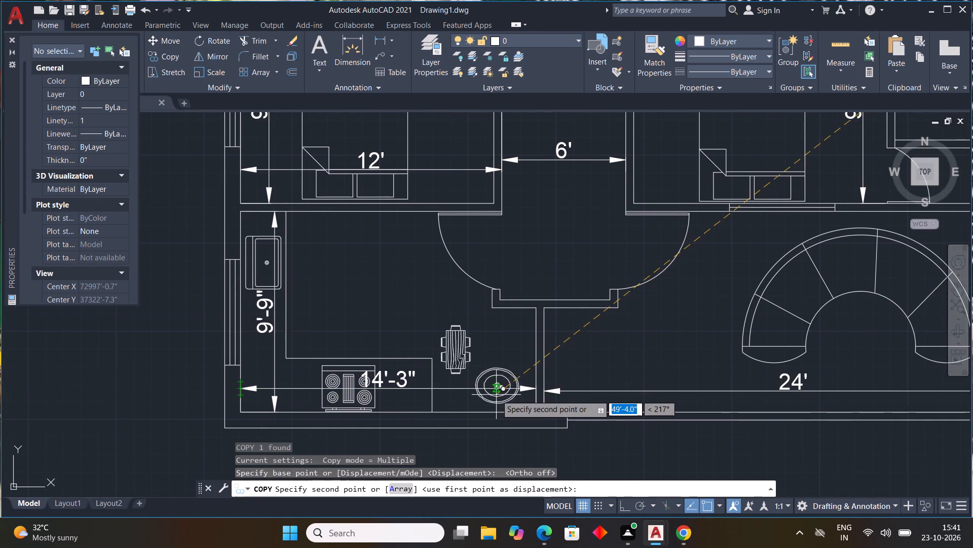
click(497, 395)
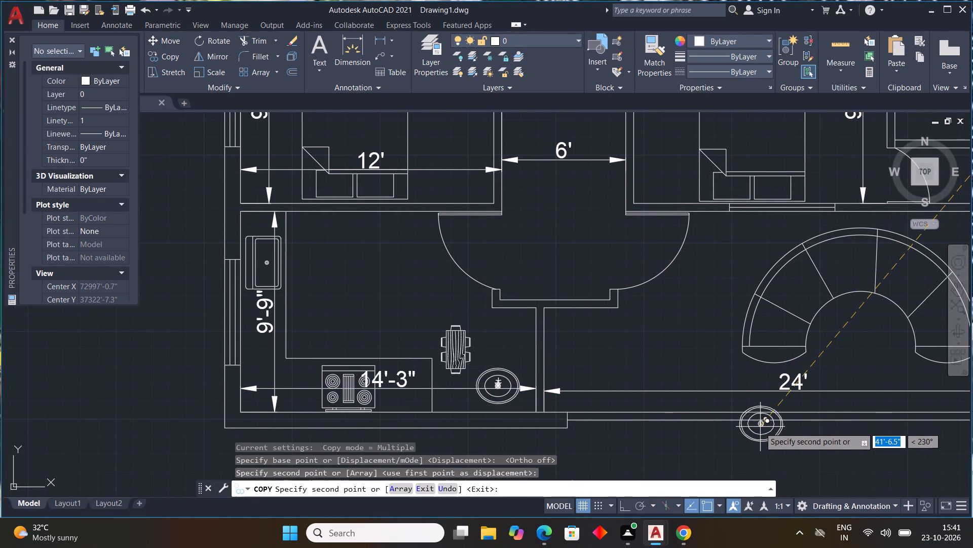
key(Escape)
Move the kitchen washbasin so its edge sits against the room's lower wall line.
scroll(589, 402, down, 2)
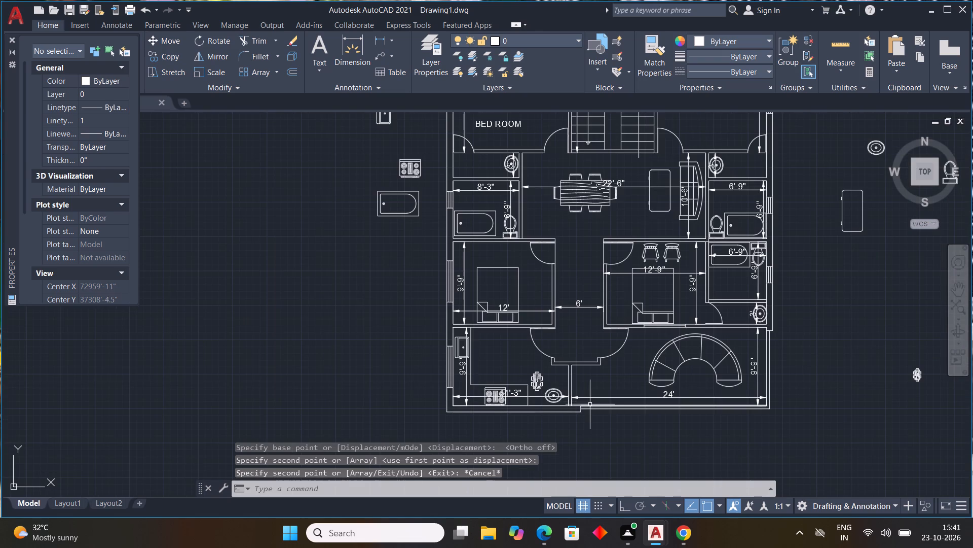
scroll(514, 393, up, 3)
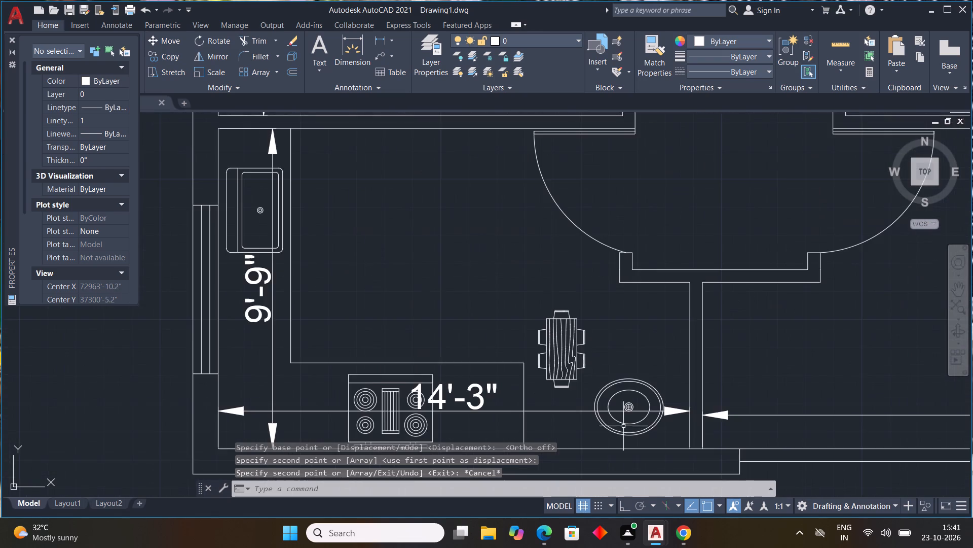
middle_drag(629, 422, 546, 278)
click(548, 290)
text(M)
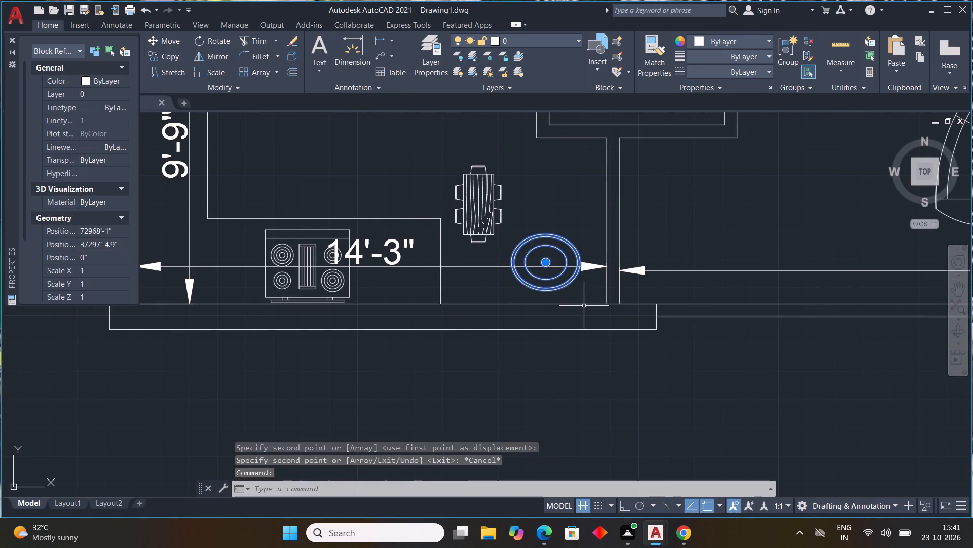
key(space)
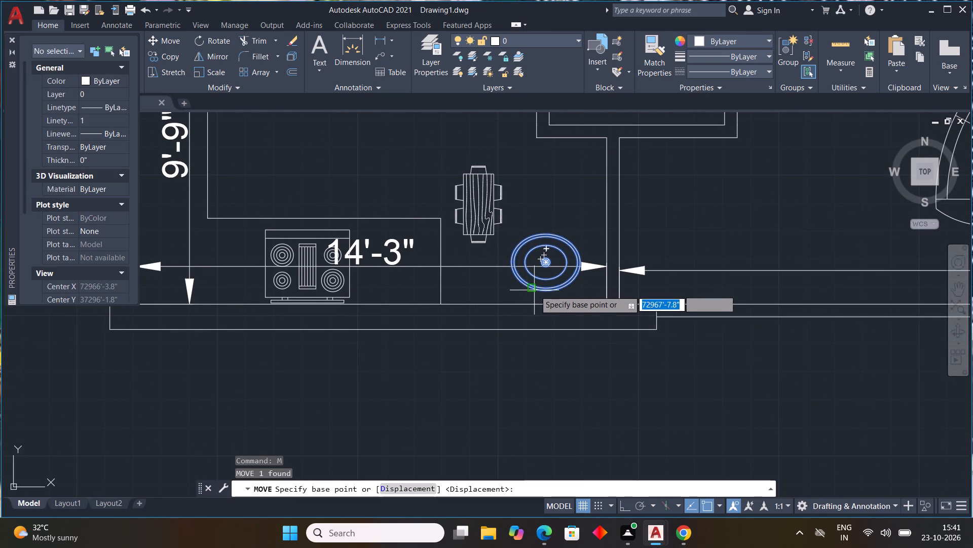
click(536, 291)
click(542, 303)
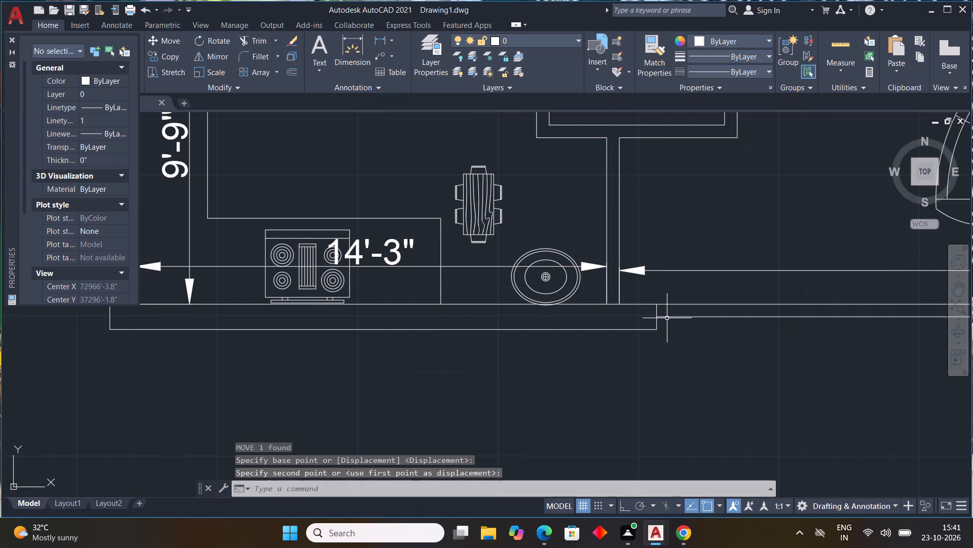
key(Escape)
key(Escape)
scroll(667, 318, down, 2)
key(Escape)
key(Escape)
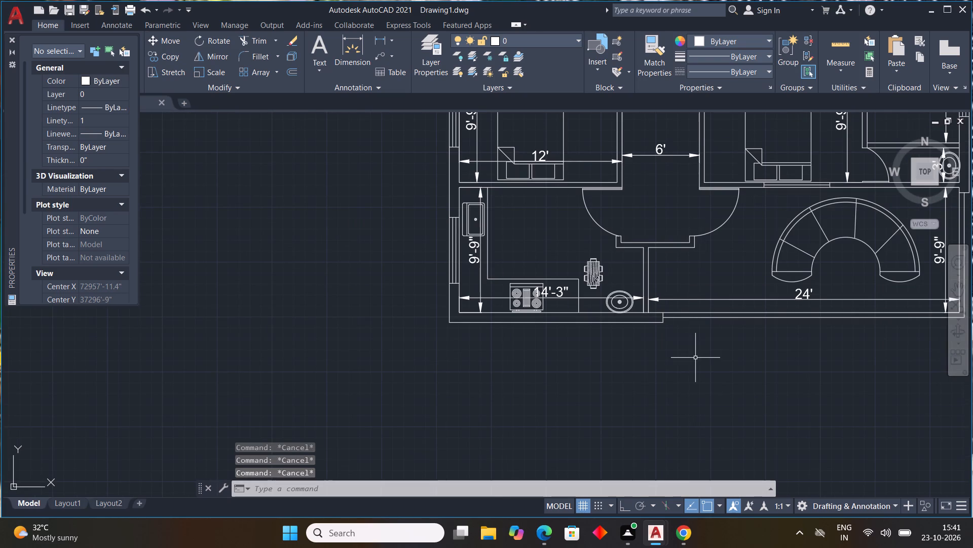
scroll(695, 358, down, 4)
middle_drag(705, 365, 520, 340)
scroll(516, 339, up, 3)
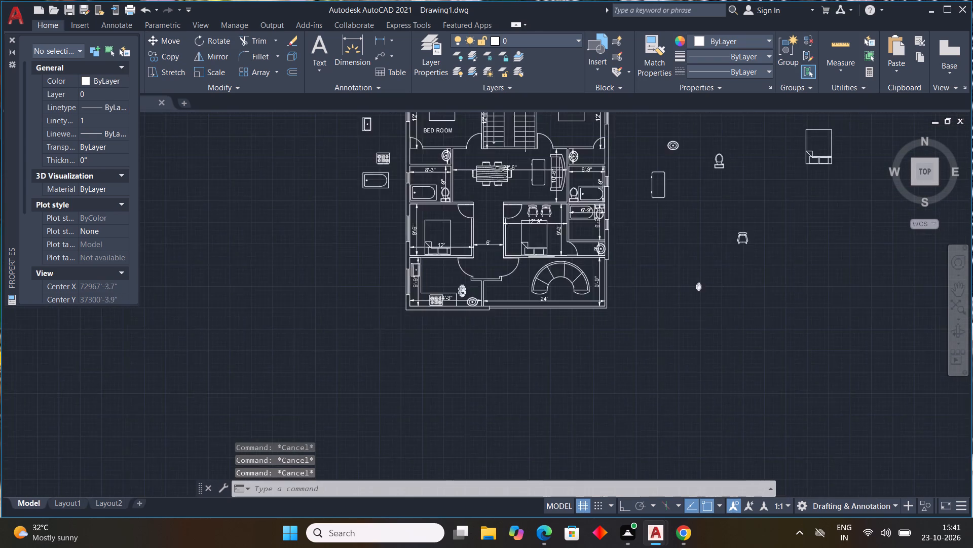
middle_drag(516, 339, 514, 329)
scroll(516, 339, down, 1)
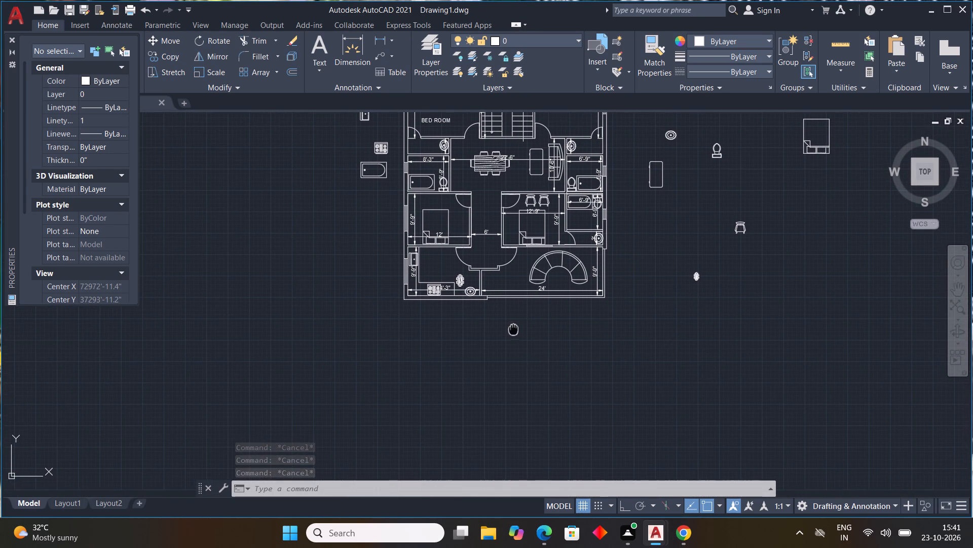
Copy the four window lines from the 14'-3" kitchen's outer side wall to the empty space outside the plan.
scroll(424, 263, up, 4)
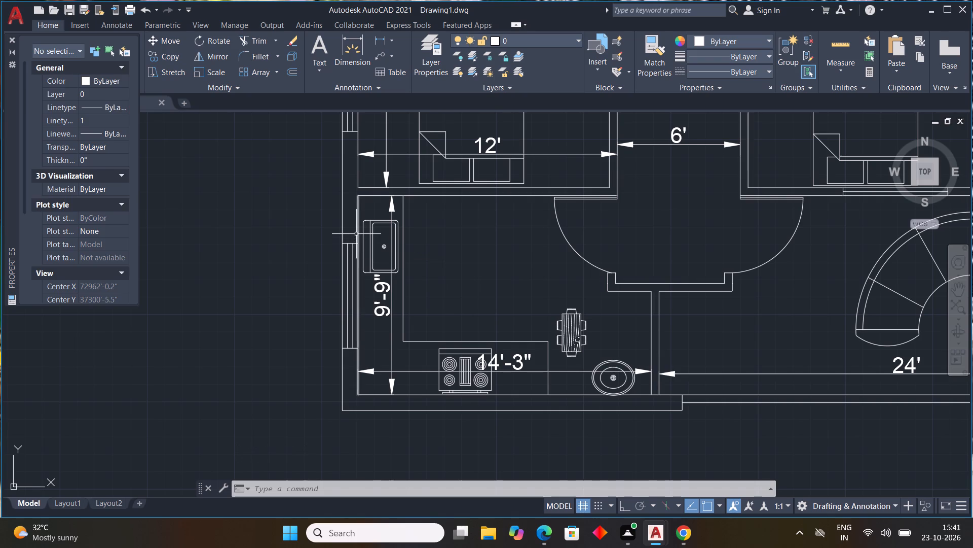
click(356, 234)
key(Escape)
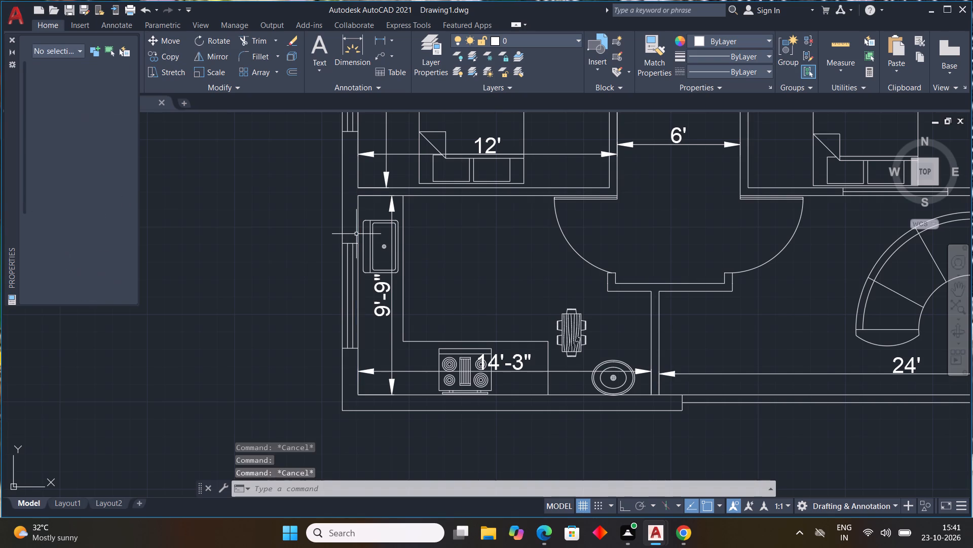
click(351, 233)
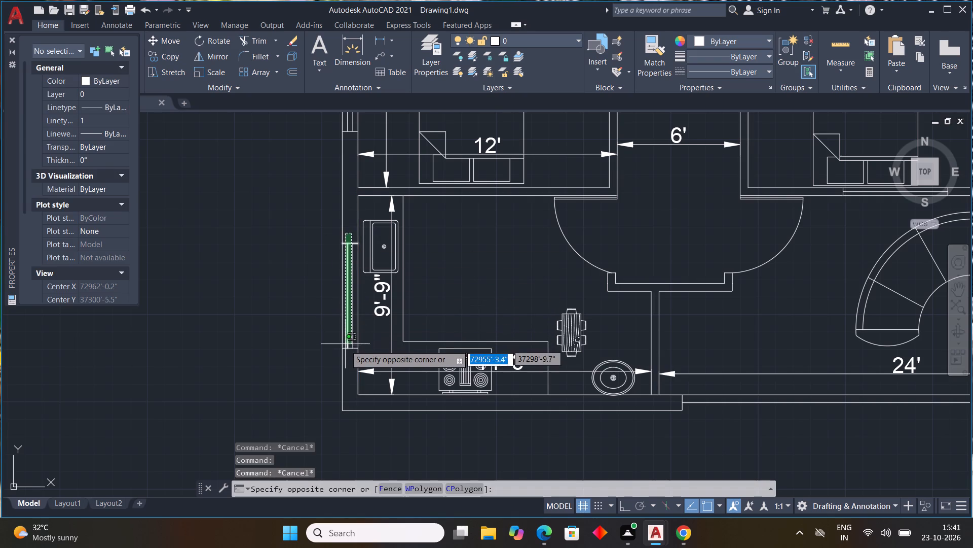
click(346, 358)
scroll(366, 315, up, 3)
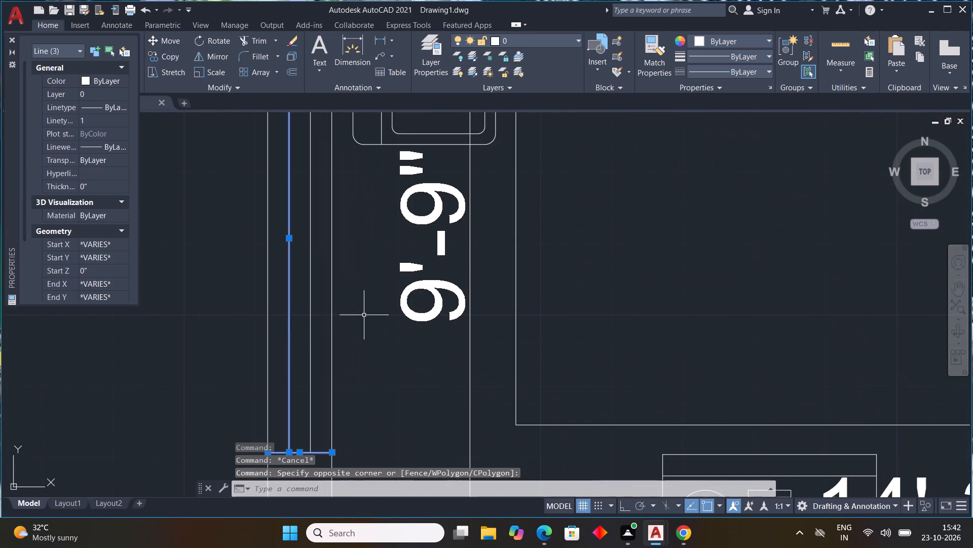
click(312, 328)
scroll(335, 329, down, 4)
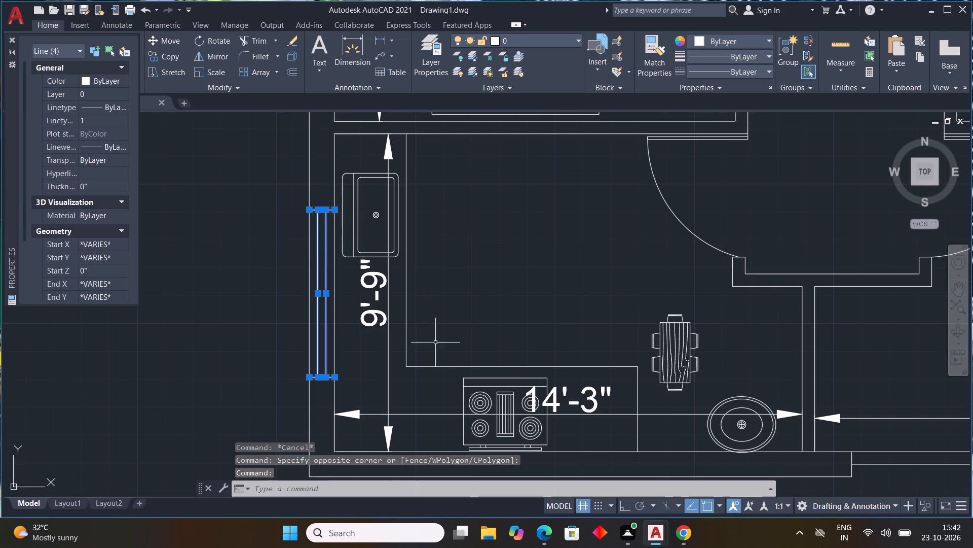
key(c)
key(o)
key(space)
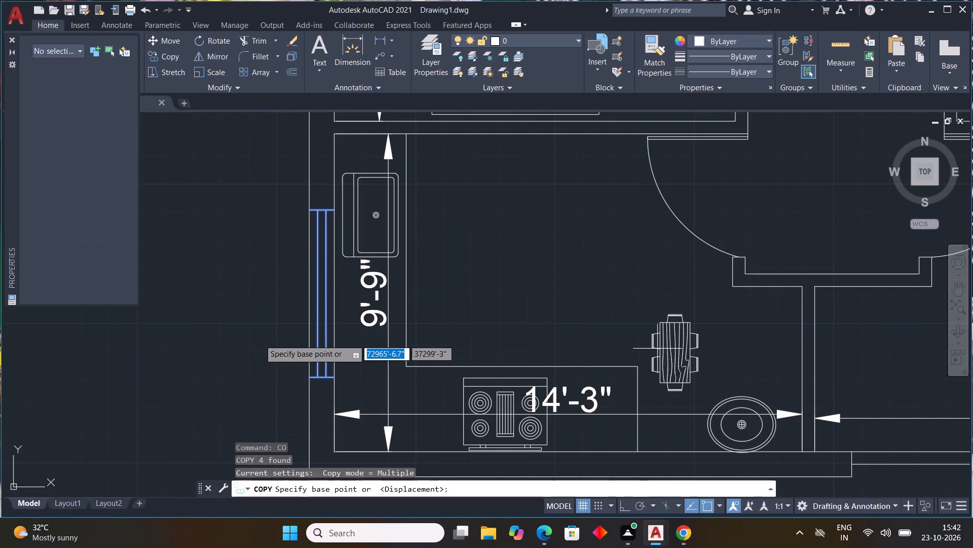
drag(306, 379, 301, 379)
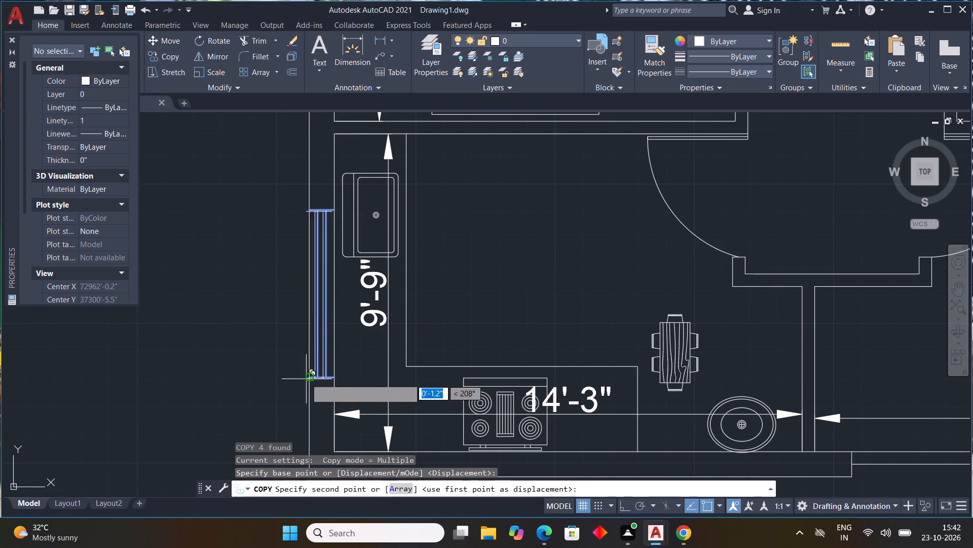
drag(301, 379, 291, 378)
click(179, 365)
key(Escape)
Rotate the copied window outside the plan 90° clockwise, with Ortho on.
scroll(226, 351, down, 1)
middle_drag(230, 350, 290, 255)
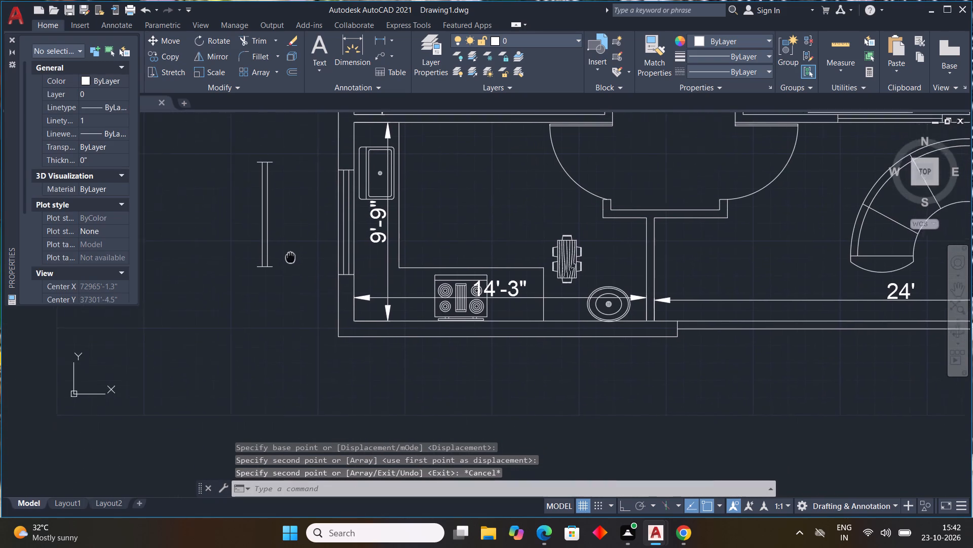
middle_drag(290, 255, 292, 244)
drag(278, 137, 255, 178)
click(166, 329)
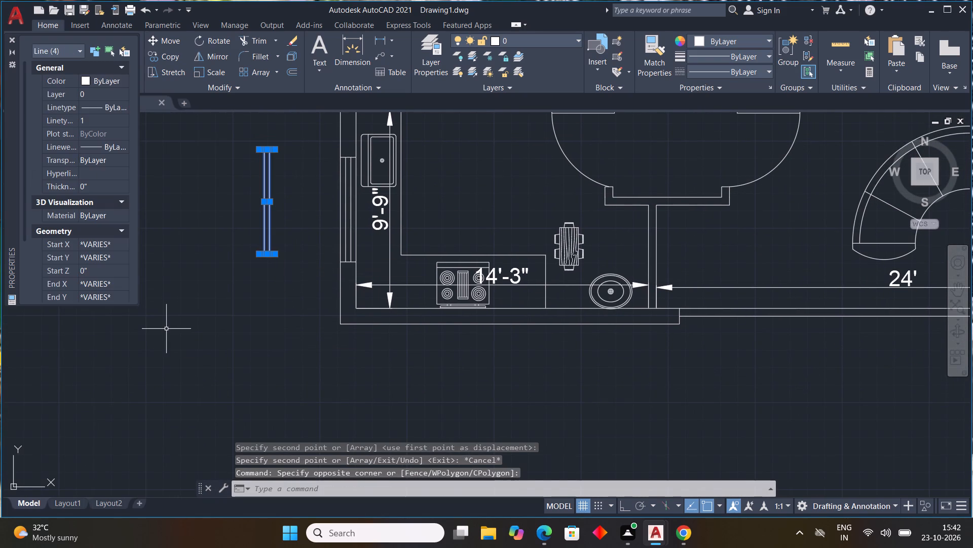
text(RO)
key(space)
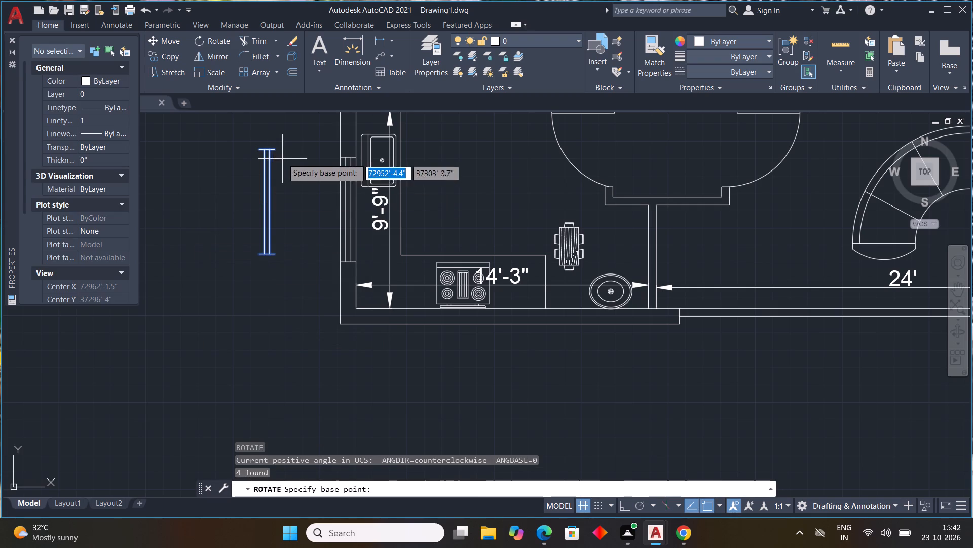
click(277, 148)
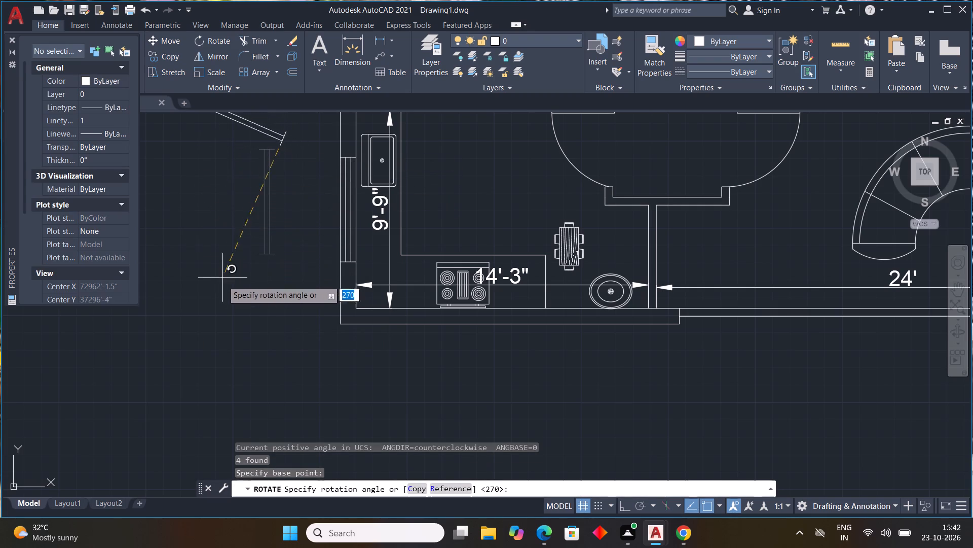
key(F8)
click(273, 311)
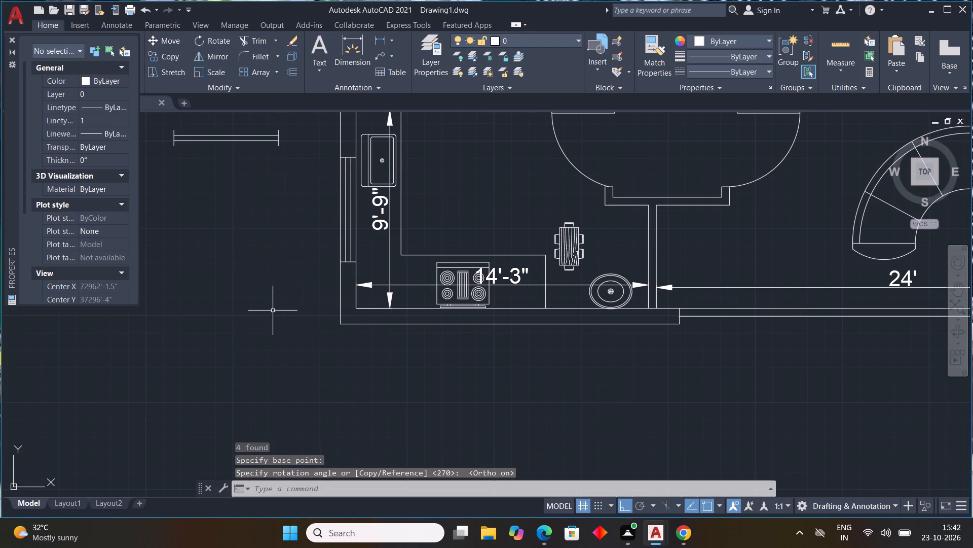
Copy the rotated window into the kitchen's lower wall behind the stove, with Ortho off.
scroll(287, 190, down, 1)
middle_drag(287, 190, 311, 255)
click(303, 190)
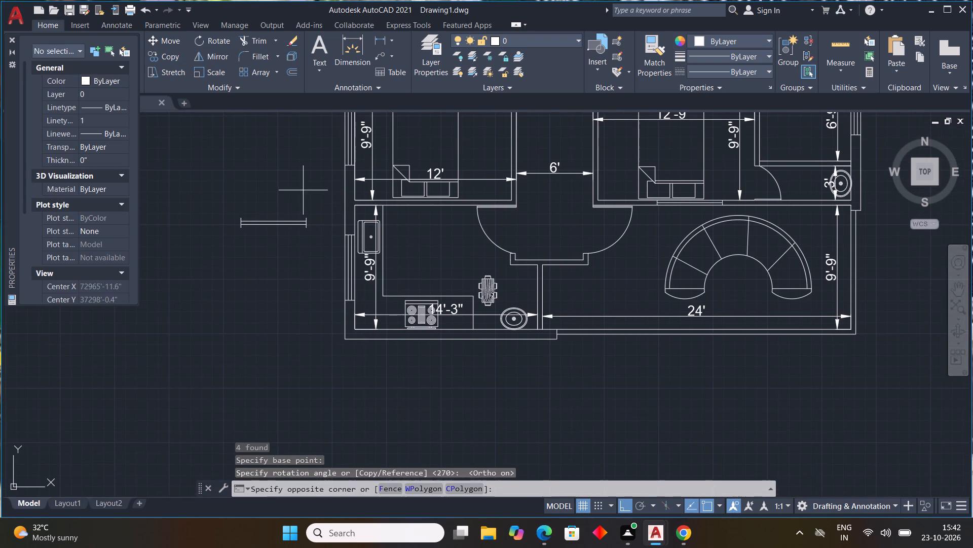
click(151, 275)
drag(319, 195, 312, 209)
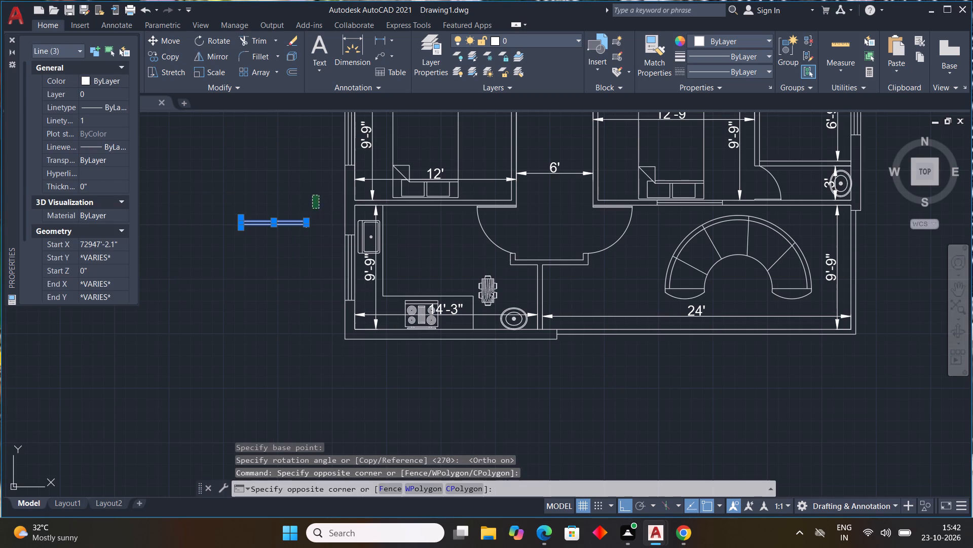
click(287, 246)
text(CO)
key(space)
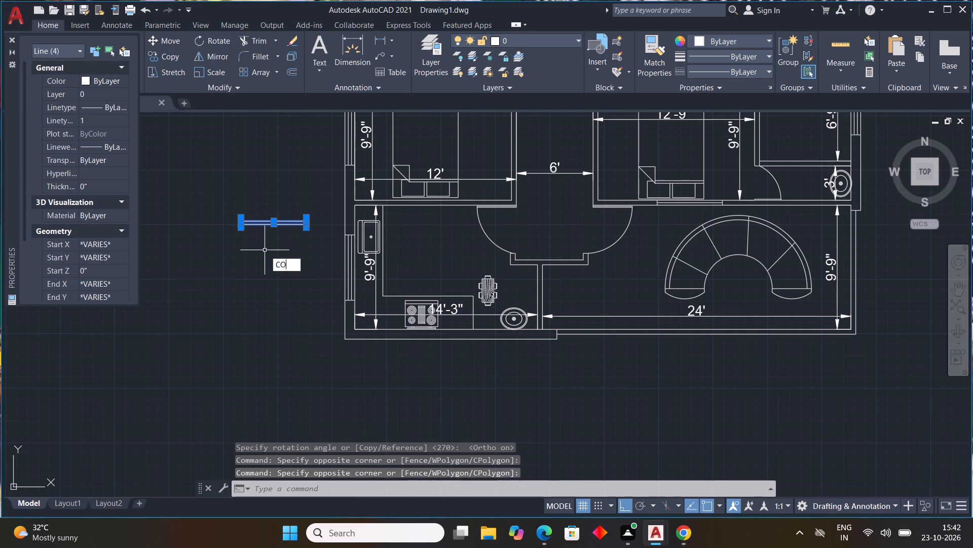
click(237, 229)
key(F8)
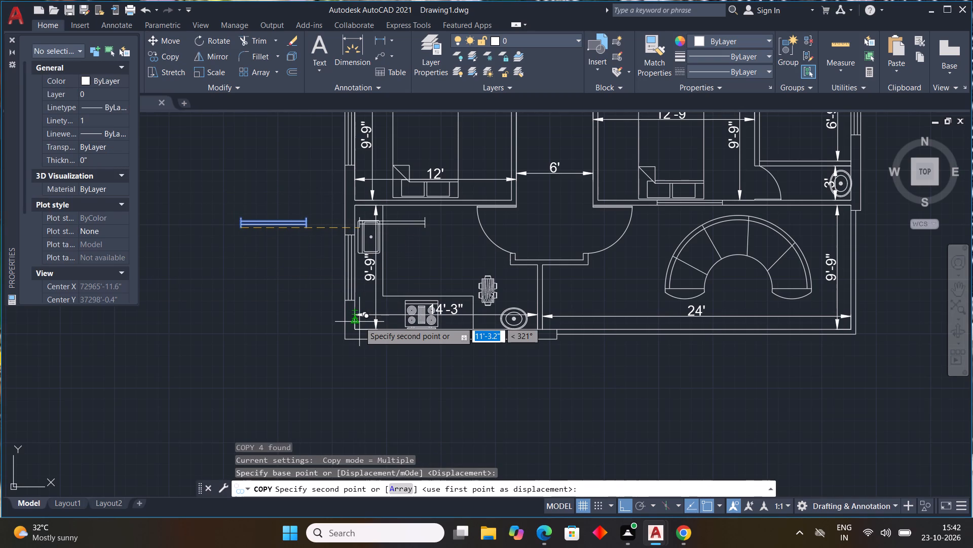
scroll(399, 341, up, 4)
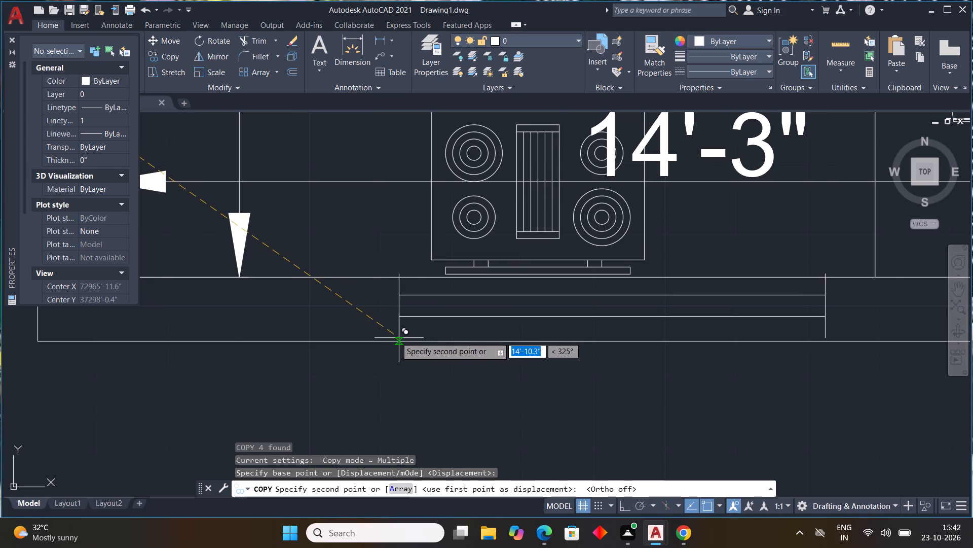
click(389, 339)
key(Escape)
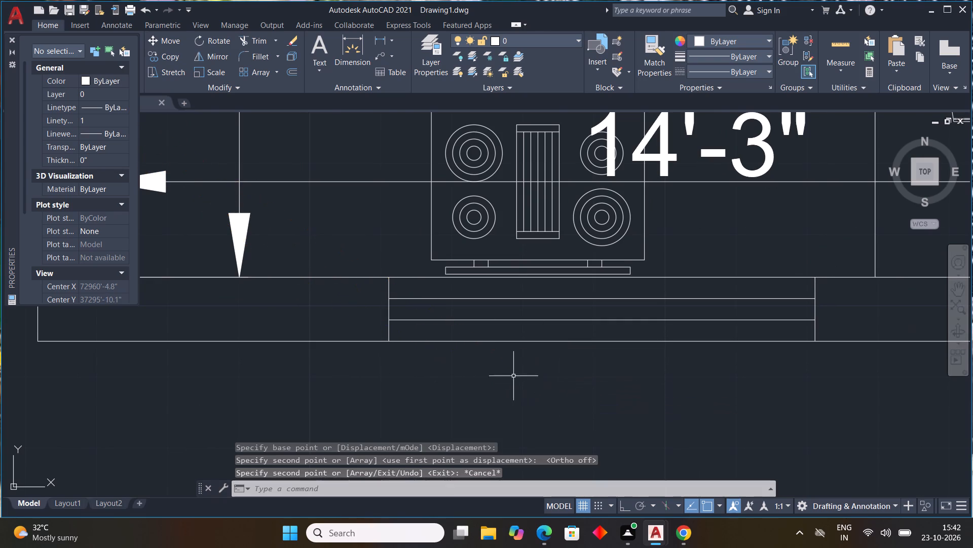
Delete the spare furniture, fixture and window copies lying outside the plan on both sides.
scroll(511, 376, down, 3)
middle_drag(631, 416, 452, 372)
scroll(625, 416, down, 2)
middle_drag(444, 370, 241, 318)
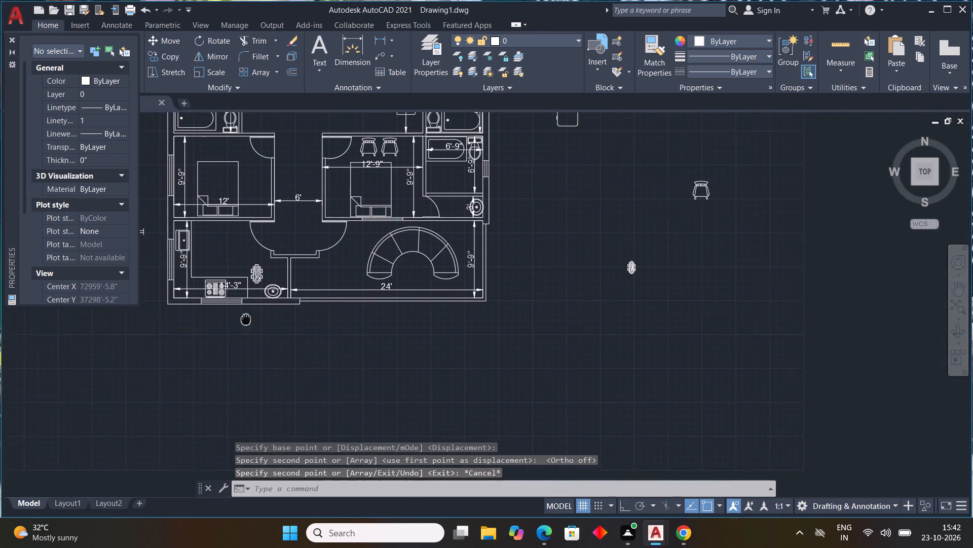
middle_drag(241, 318, 241, 330)
scroll(312, 342, down, 1)
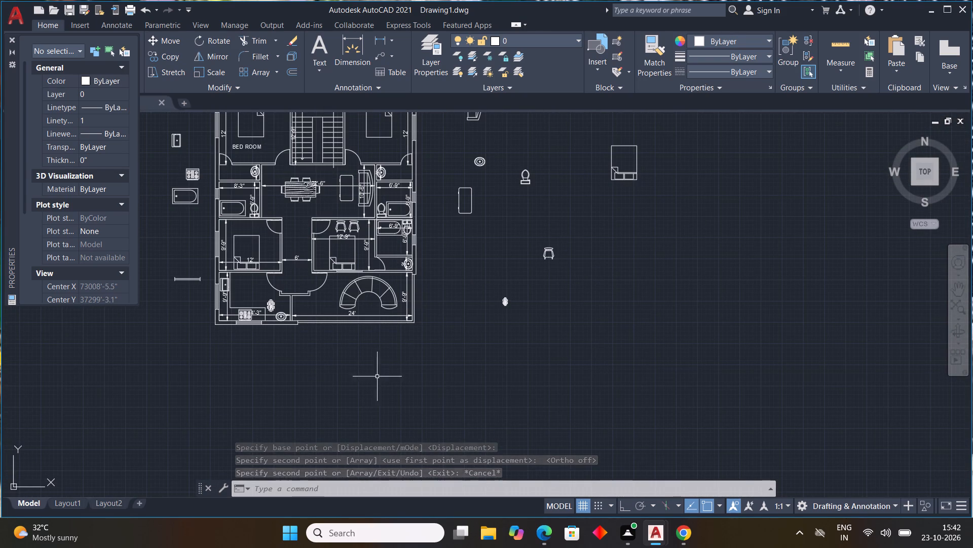
middle_drag(373, 375, 420, 388)
scroll(373, 375, down, 1)
drag(306, 221, 310, 233)
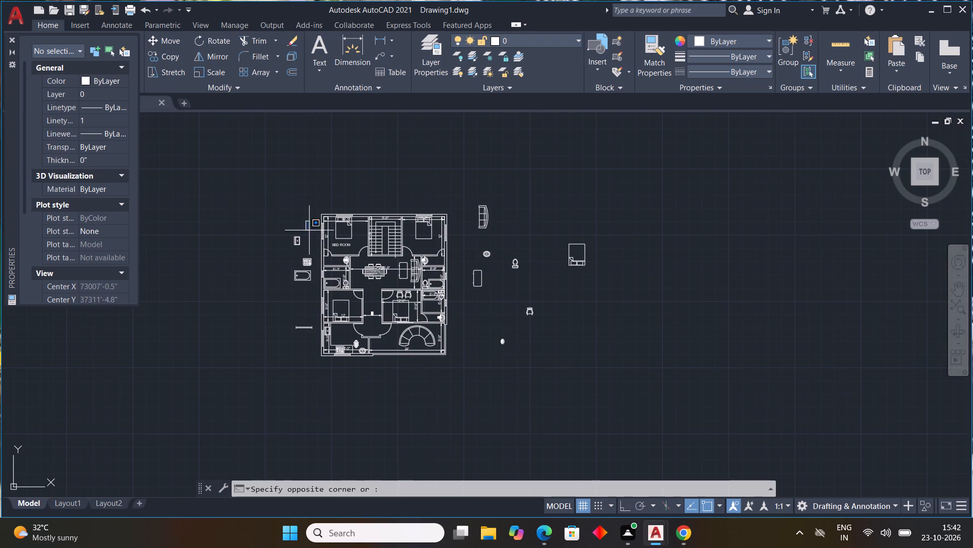
drag(310, 233, 311, 238)
click(268, 331)
drag(606, 208, 594, 274)
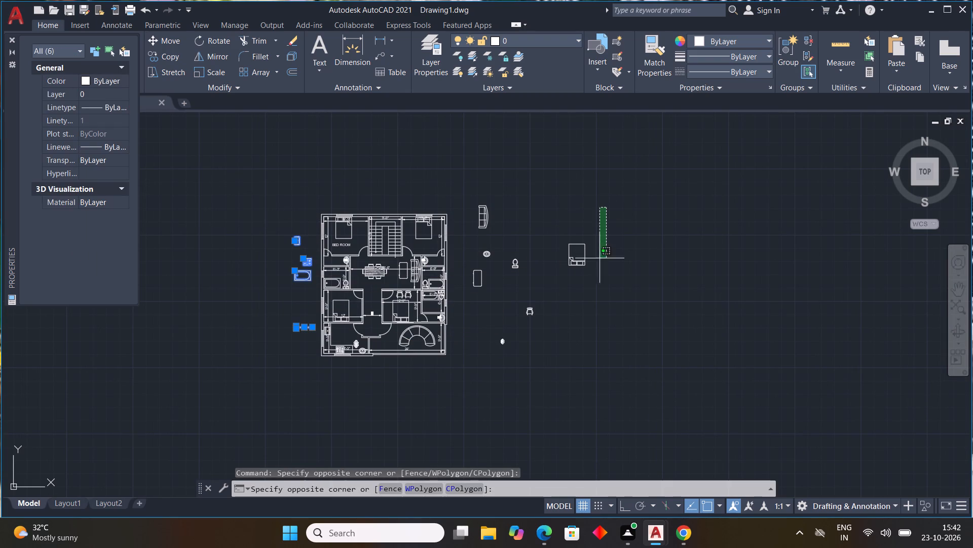
drag(594, 274, 592, 280)
click(471, 386)
key(Delete)
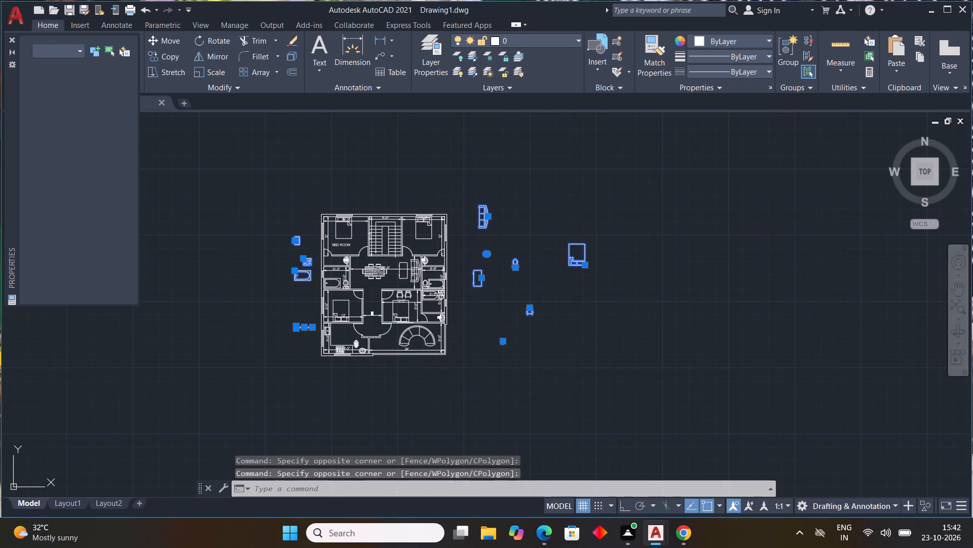
Delete the short leftover window line outside the kitchen's side wall.
scroll(310, 324, up, 3)
drag(323, 329, 303, 353)
click(289, 362)
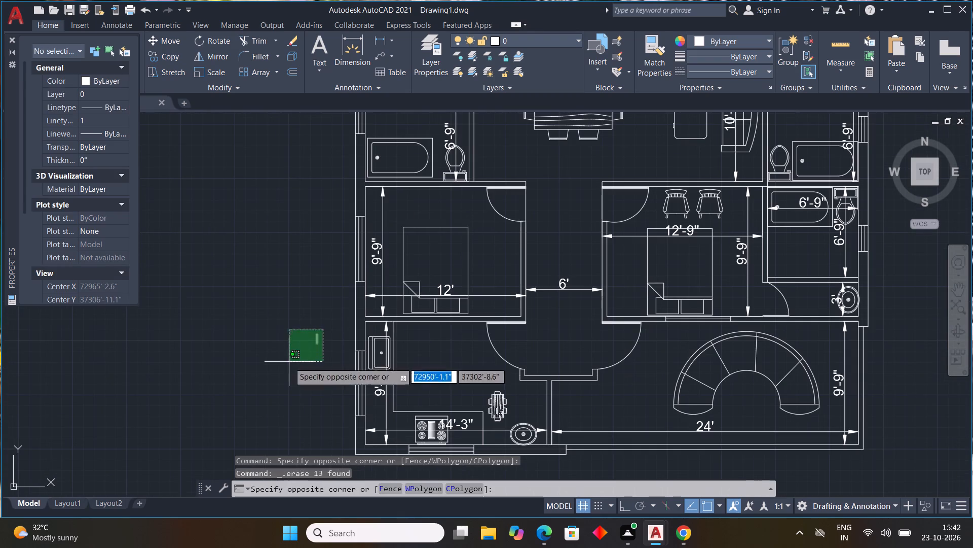
key(Delete)
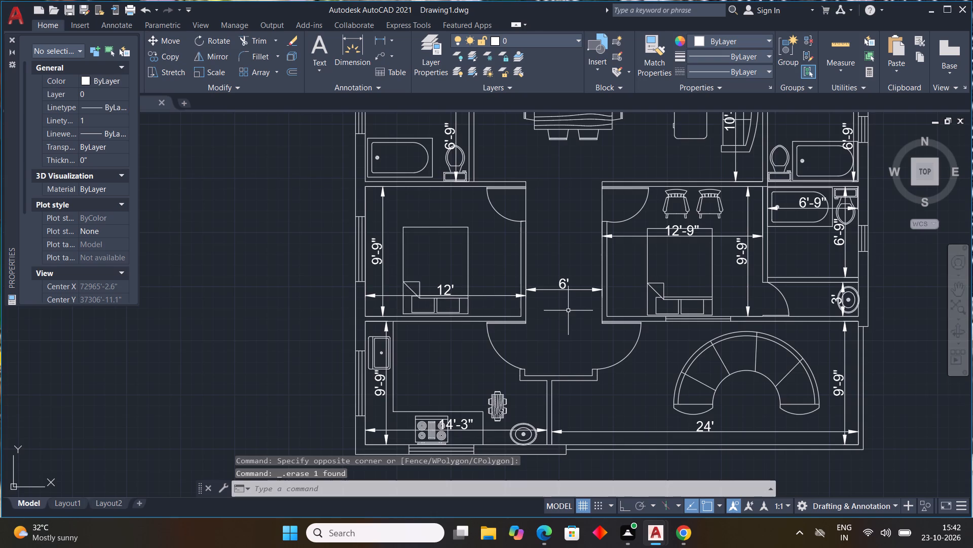
Copy the BED ROOM label into the other upper bedroom, its adjoining 3' wash area and the upper 6'-9" bathroom.
scroll(569, 311, down, 2)
middle_click(569, 311)
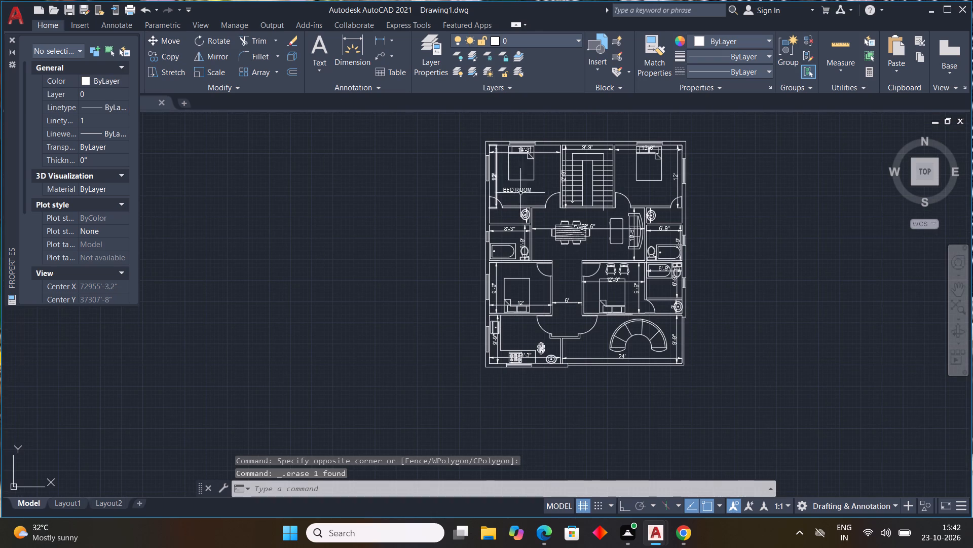
click(523, 189)
text(CO)
key(space)
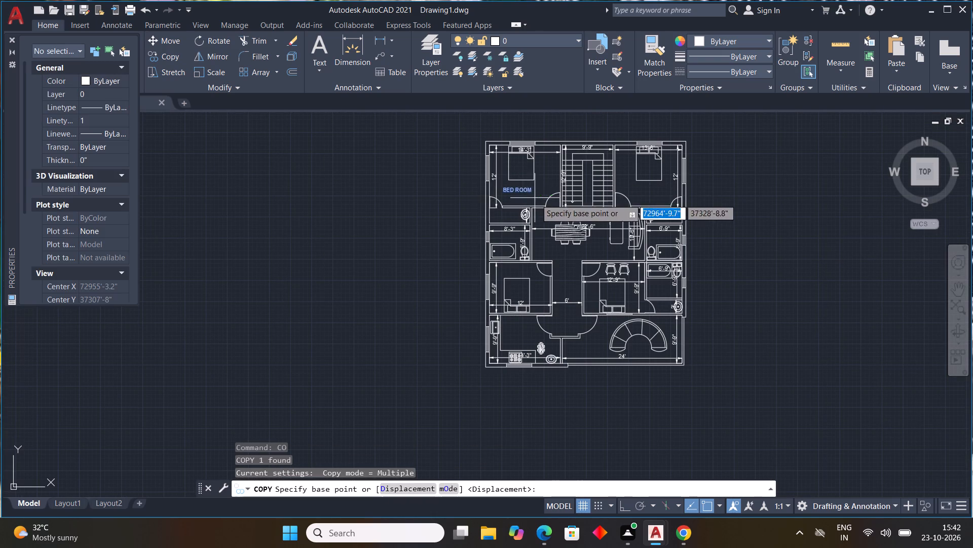
click(517, 192)
scroll(635, 191, up, 2)
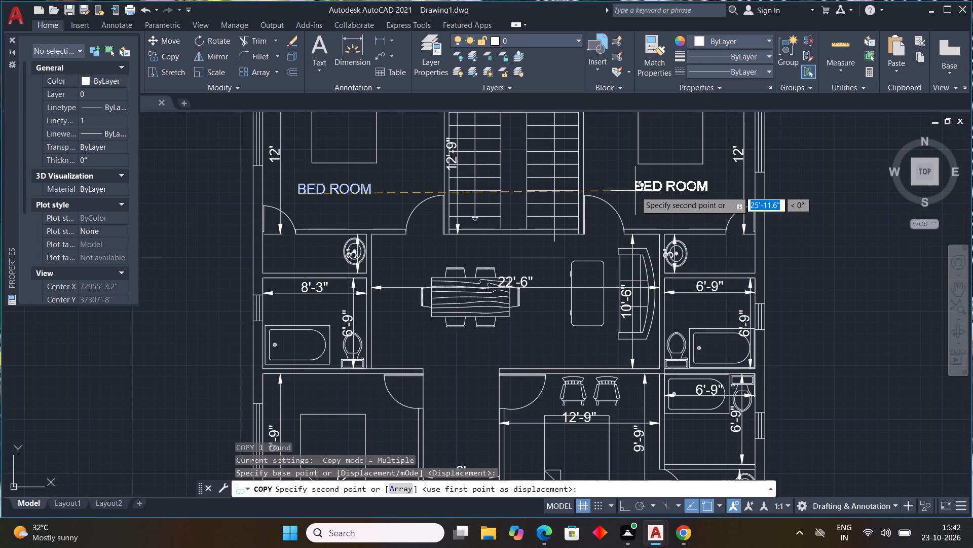
click(635, 191)
scroll(684, 263, up, 3)
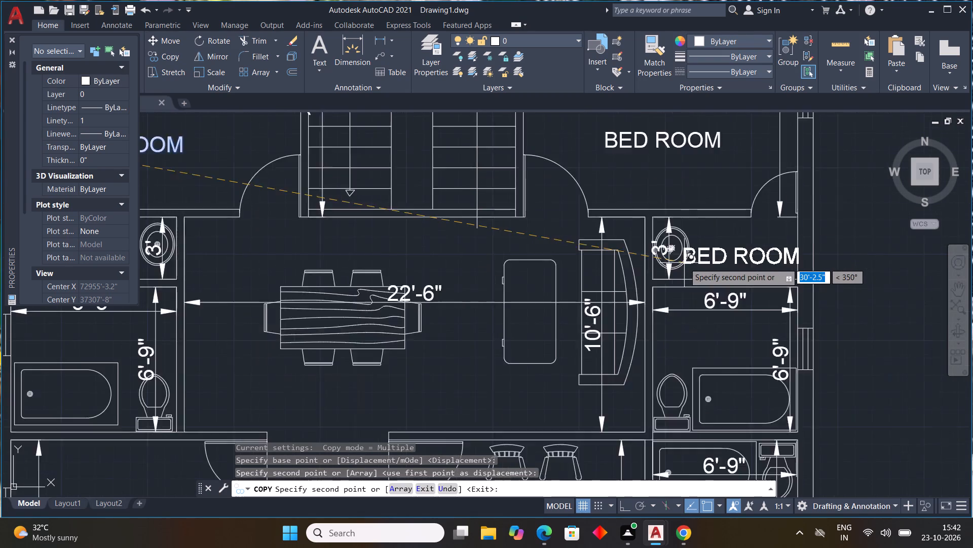
click(676, 257)
click(655, 383)
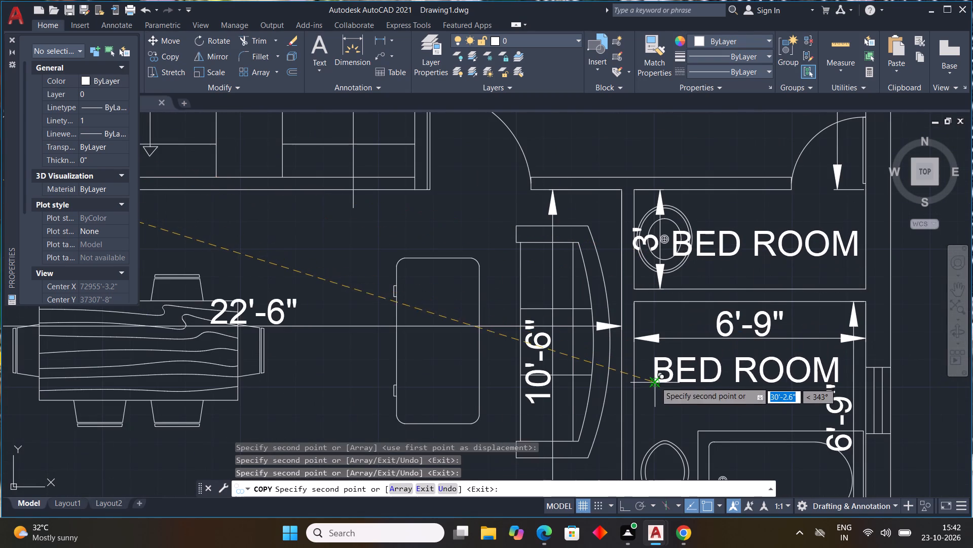
Copy the BED ROOM label into the 22'-6" dining hall, the 8'-3" bathroom and the 12' wide lower bedroom.
scroll(672, 345, down, 2)
middle_drag(675, 332, 639, 215)
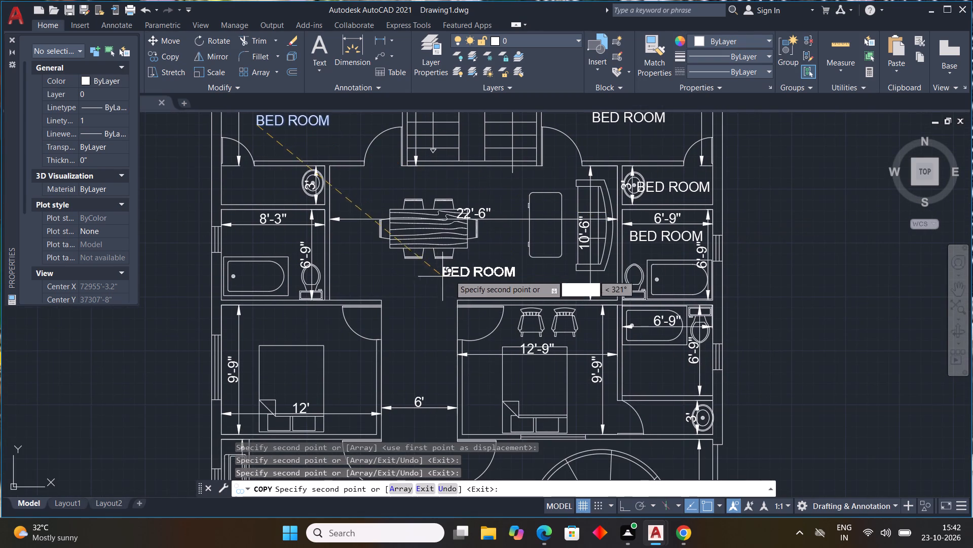
click(440, 185)
middle_drag(278, 216, 407, 234)
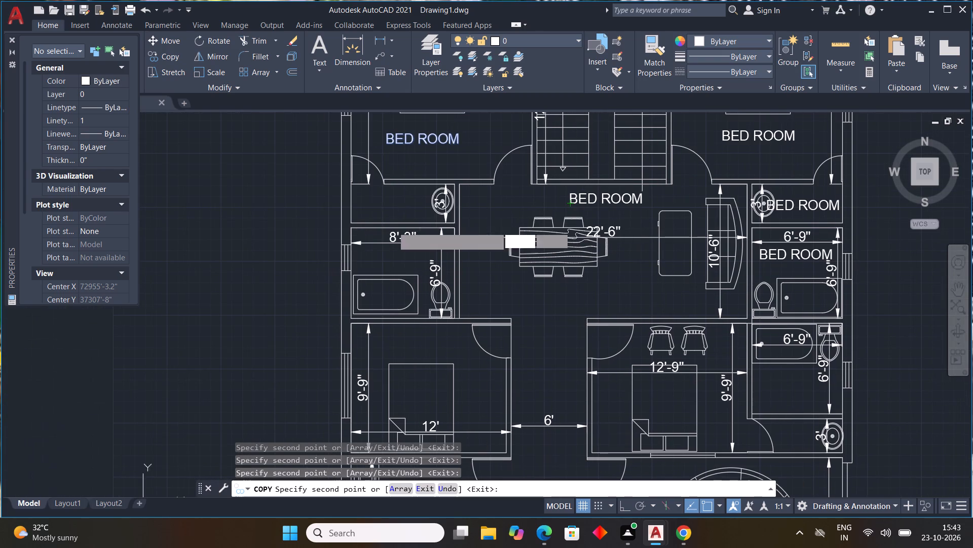
click(360, 261)
click(378, 353)
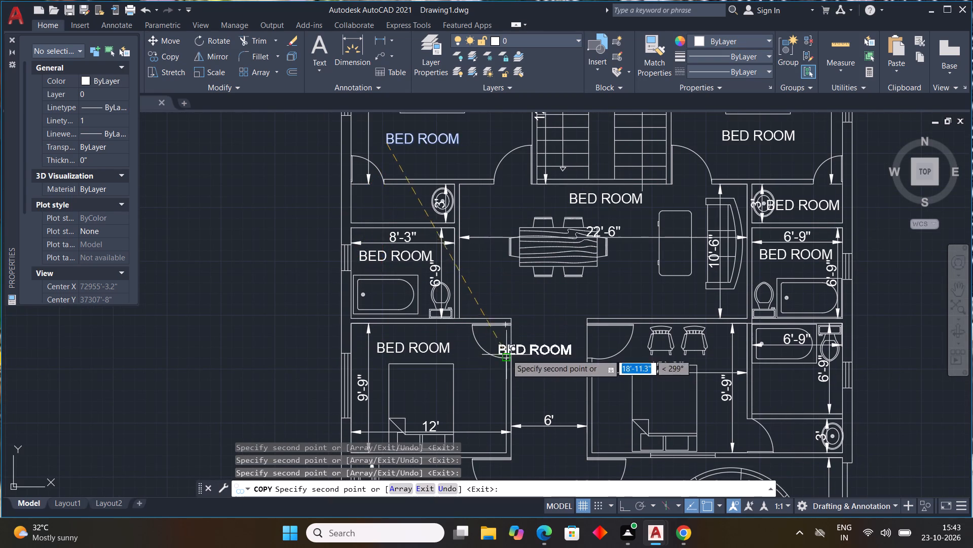
Copy the BED ROOM label into the 12'-9" lower bedroom and its attached 6'-9" bathroom.
scroll(518, 343, down, 1)
middle_drag(518, 343, 420, 191)
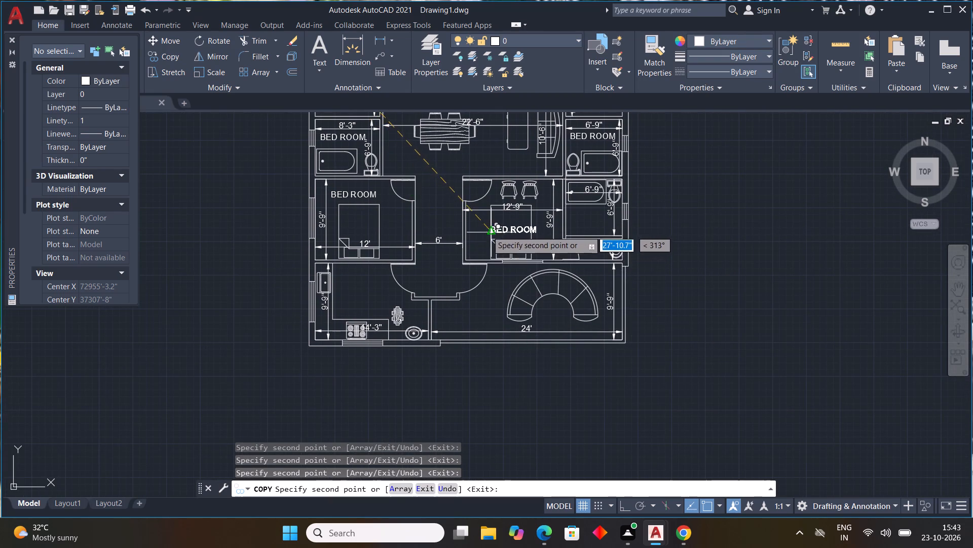
click(486, 231)
scroll(576, 224, up, 1)
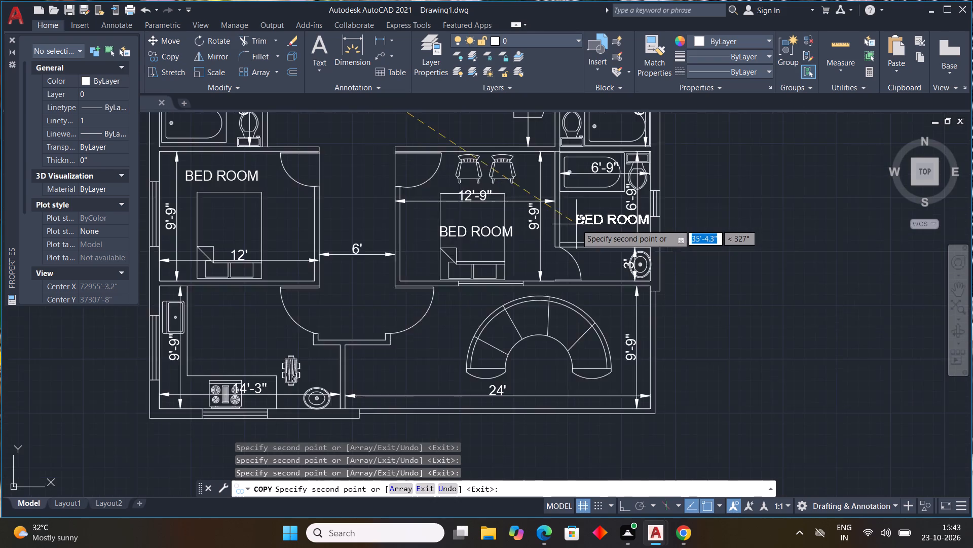
scroll(576, 224, up, 2)
click(548, 196)
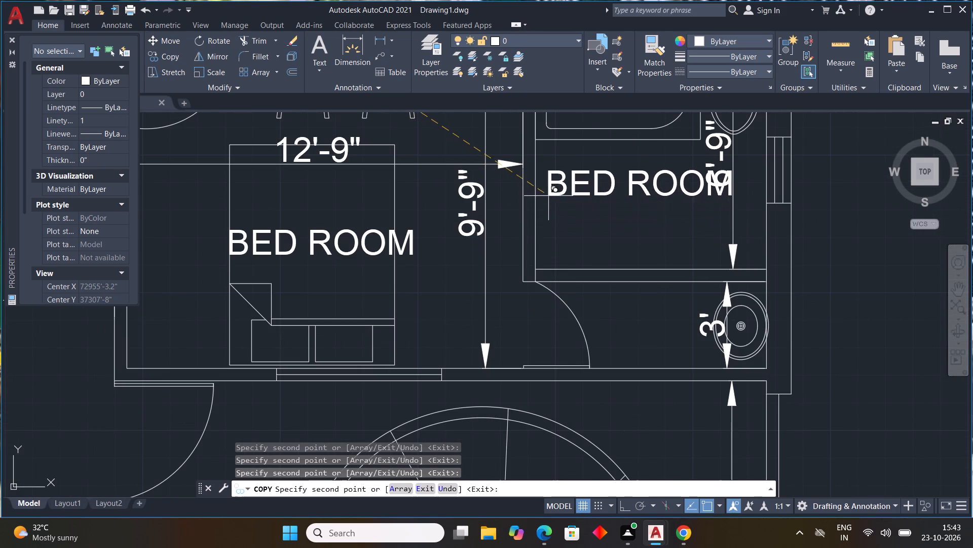
Copy the BED ROOM label into the 24' room with the curved sofa, the 6' passage and the kitchen, ending the copying.
scroll(568, 262, down, 3)
middle_drag(569, 266, 610, 213)
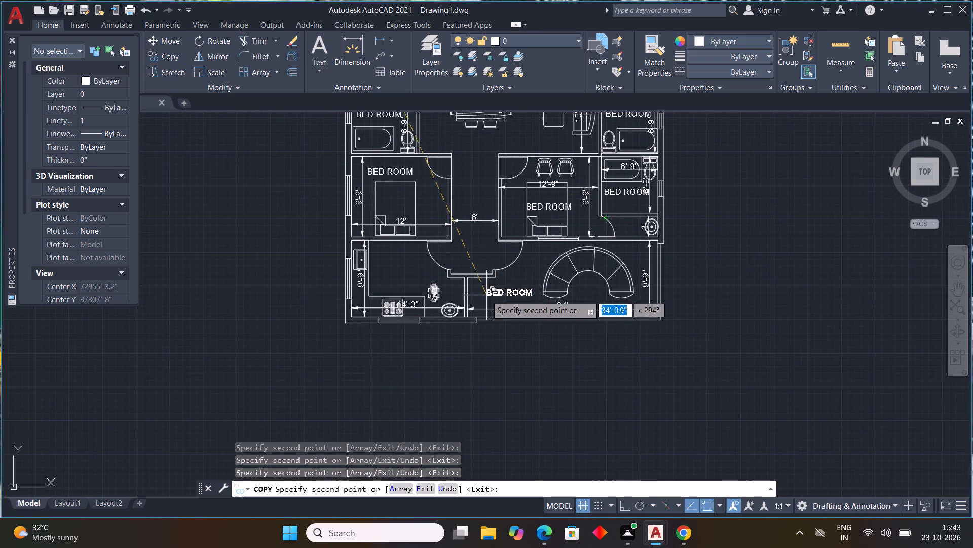
click(486, 296)
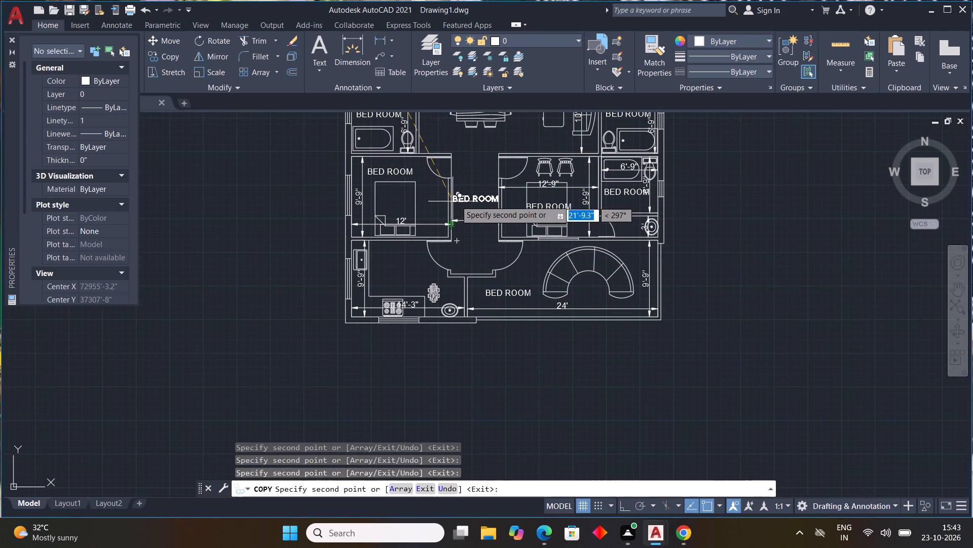
click(457, 200)
middle_drag(426, 260, 486, 233)
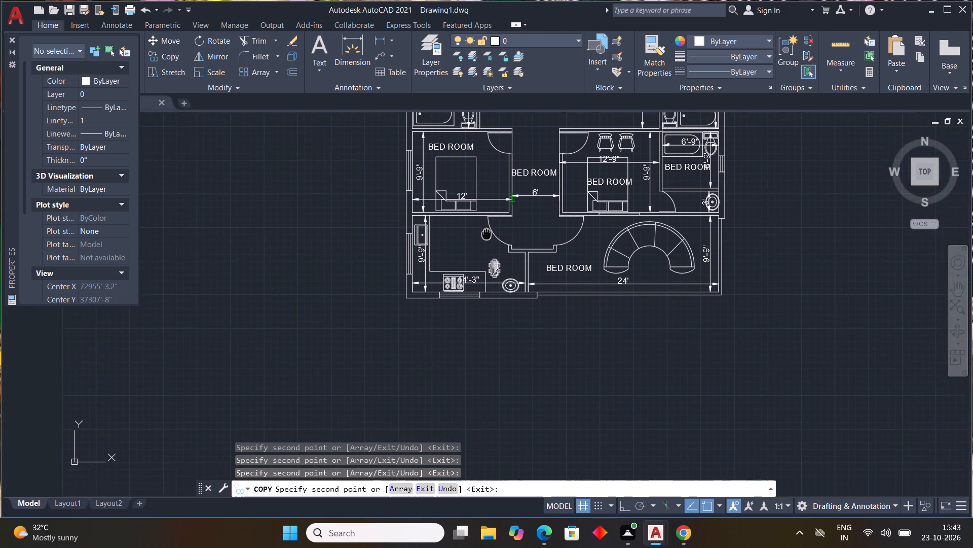
middle_drag(486, 233, 485, 227)
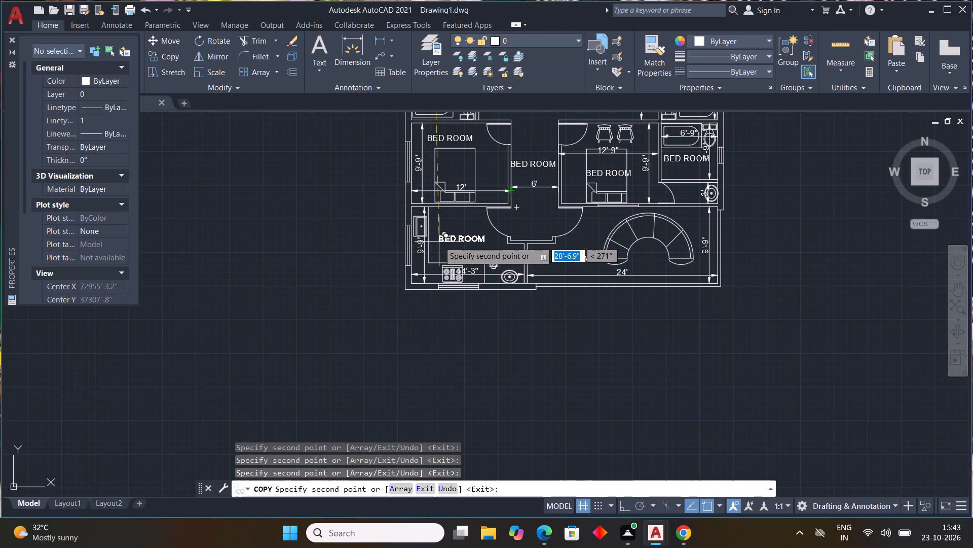
click(439, 242)
key(Escape)
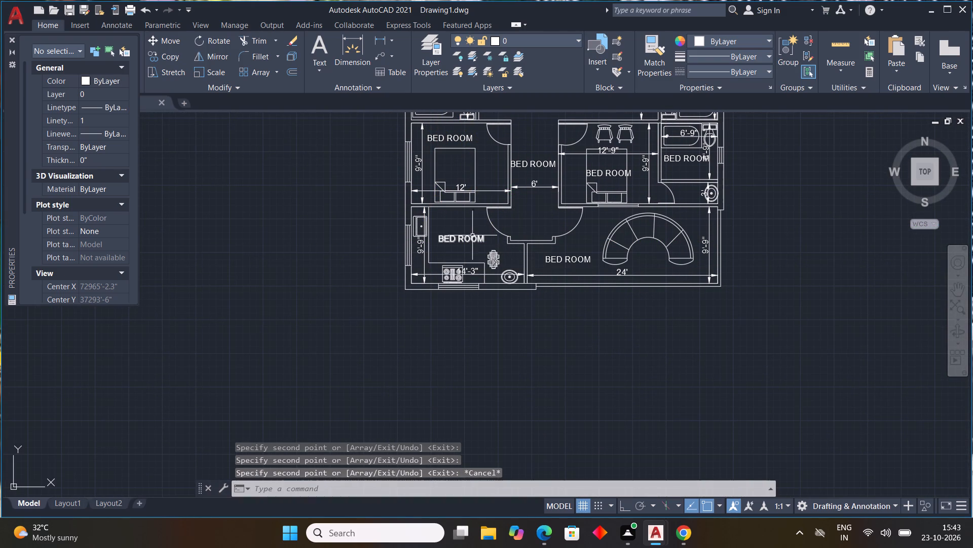
Change the copied label in the 14'-3" room with the stove to KITCHEN.
double_click(473, 237)
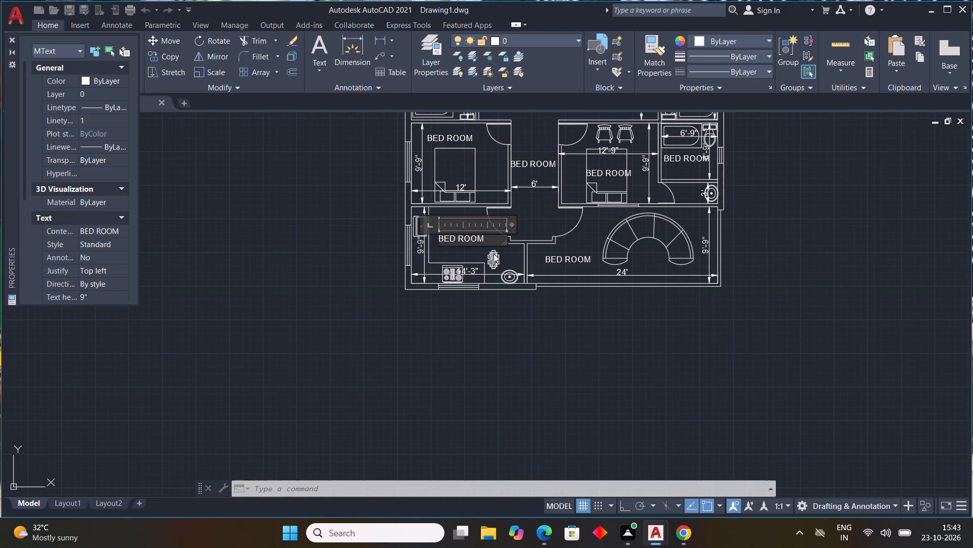
click(488, 238)
key(BackSpace)
key(BackSpace)
key(BackSpace)
key(BackSpace)
key(BackSpace)
key(BackSpace)
key(BackSpace)
key(BackSpace)
key(BackSpace)
key(BackSpace)
key(BackSpace)
key(BackSpace)
key(BackSpace)
key(BackSpace)
key(BackSpace)
key(BackSpace)
key(BackSpace)
key(BackSpace)
key(BackSpace)
key(BackSpace)
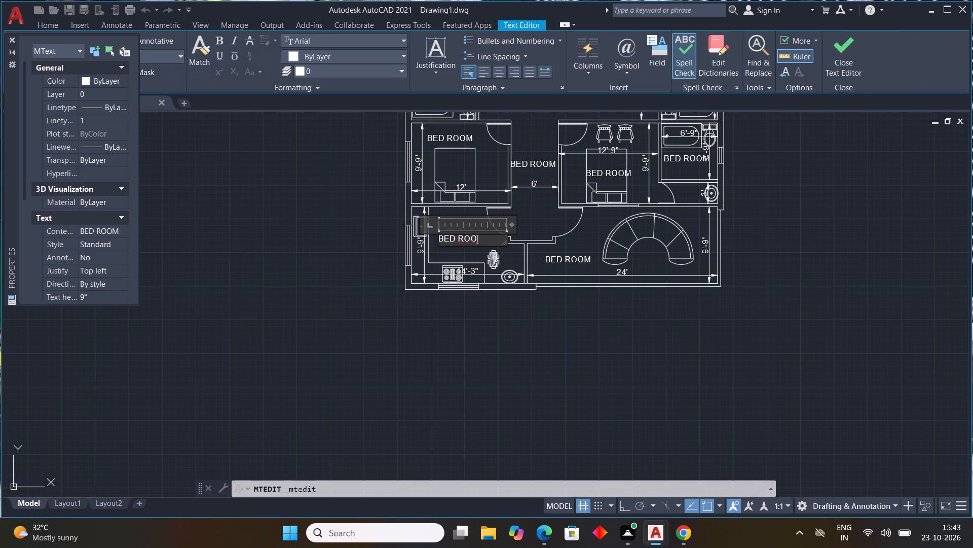
text(KITCHEN)
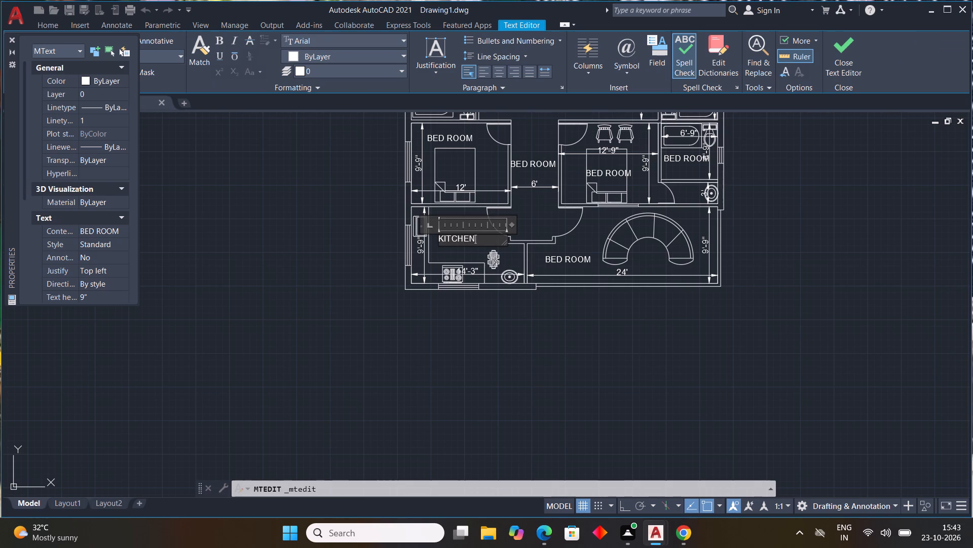
click(527, 220)
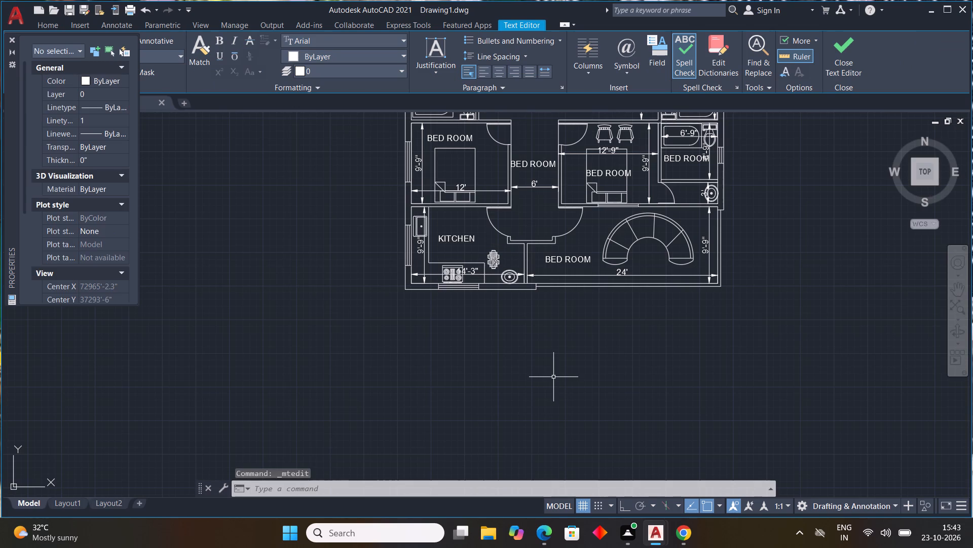
Change the copied label in the 24' room with the curved sofa to BALCONY.
double_click(576, 260)
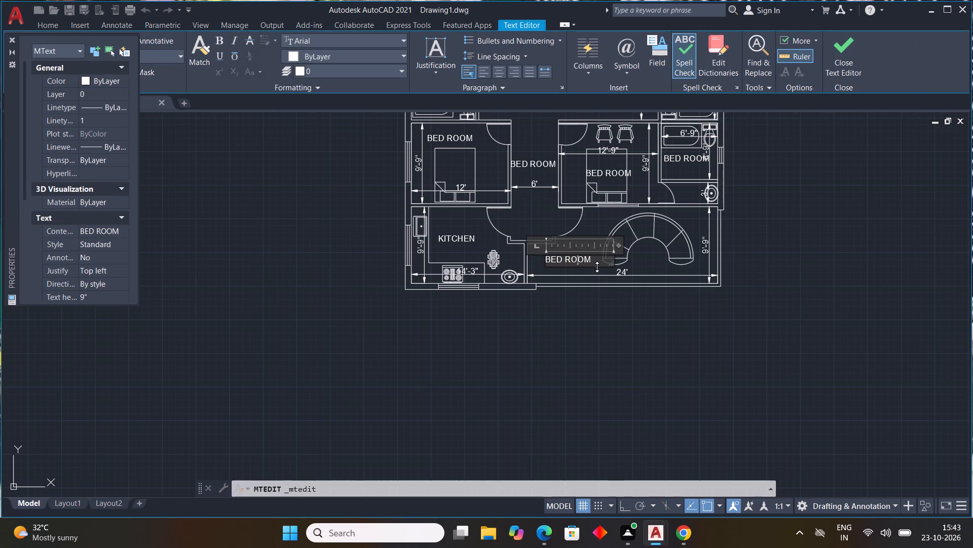
click(597, 261)
key(BackSpace)
key(BackSpace)
key(BackSpace)
key(BackSpace)
key(BackSpace)
key(BackSpace)
key(BackSpace)
key(BackSpace)
key(BackSpace)
key(BackSpace)
key(BackSpace)
key(BackSpace)
key(BackSpace)
key(BackSpace)
key(BackSpace)
key(BackSpace)
key(BackSpace)
key(BackSpace)
text(BALCONY)
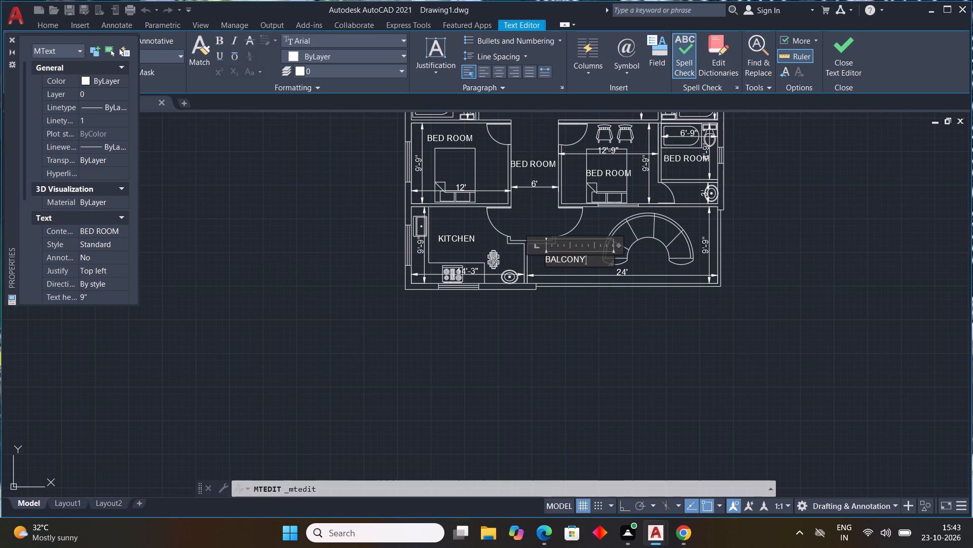
click(542, 218)
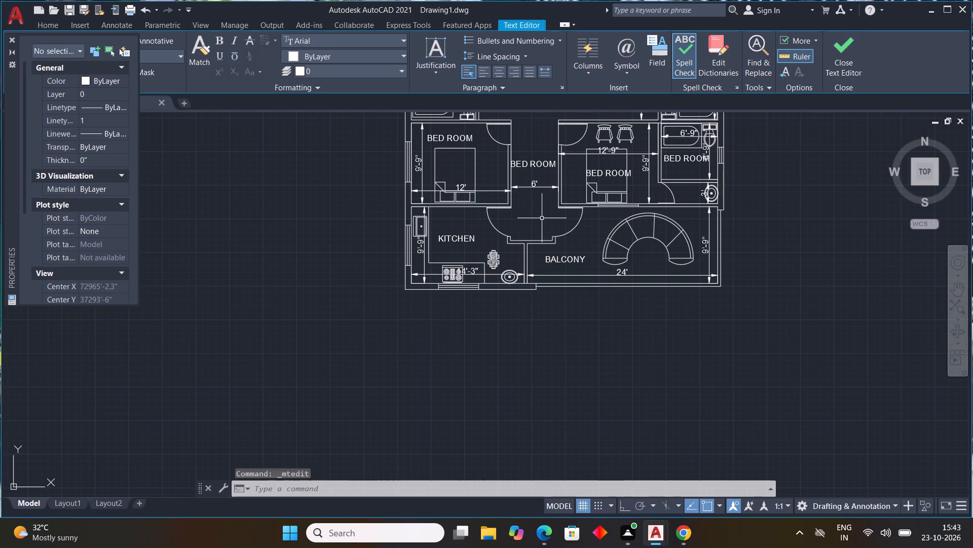
Change the copied label in the 6' wide central passage to LOBBY.
middle_drag(542, 218, 549, 272)
scroll(460, 201, up, 2)
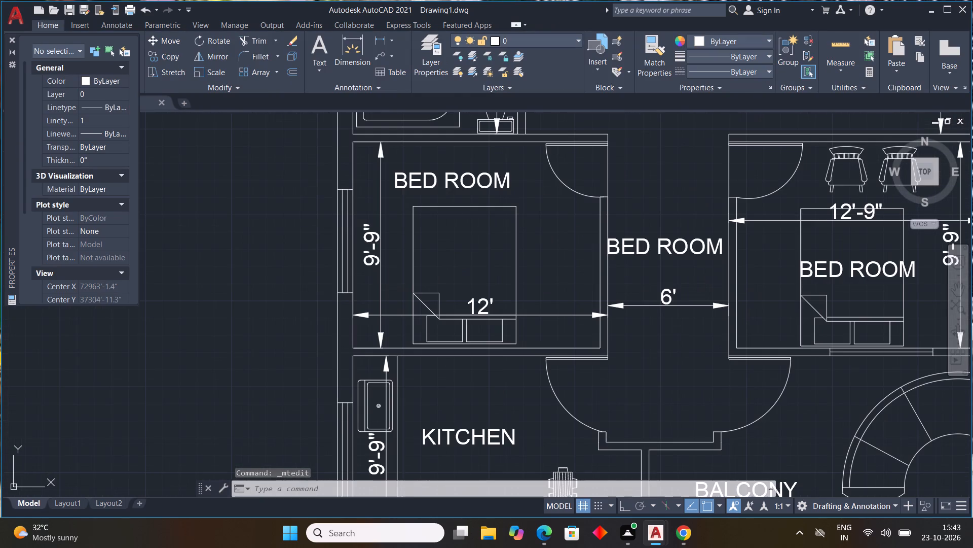
scroll(460, 193, down, 2)
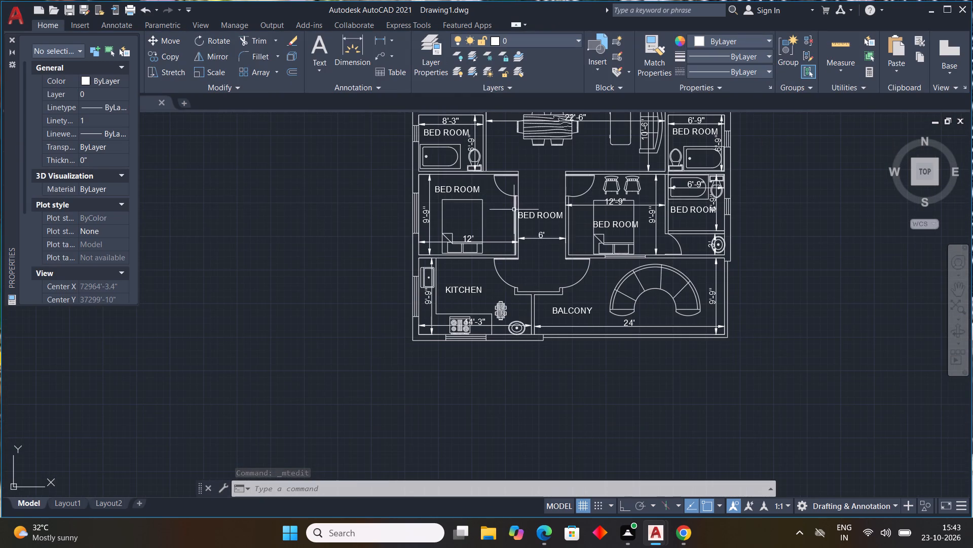
double_click(545, 217)
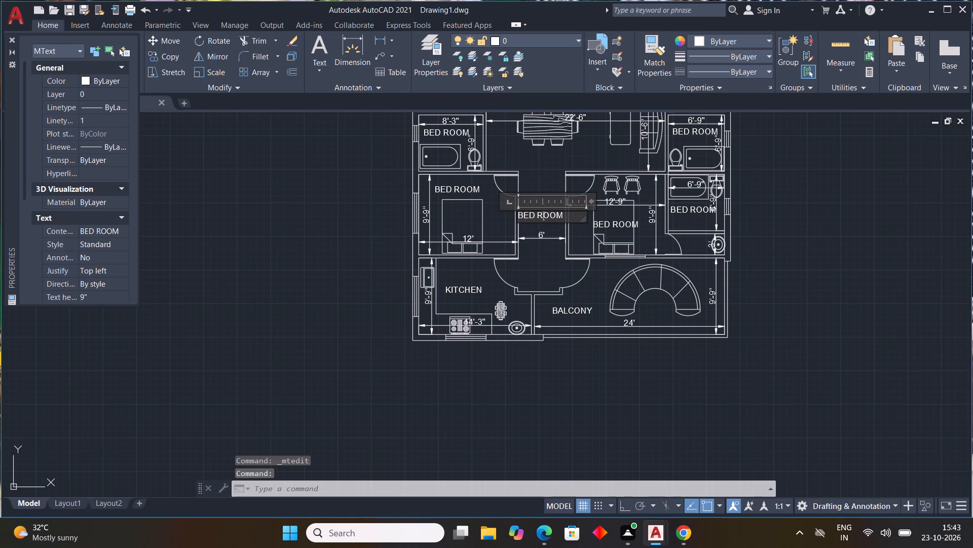
scroll(564, 211, up, 3)
click(567, 218)
key(BackSpace)
key(BackSpace)
key(BackSpace)
key(BackSpace)
key(BackSpace)
key(BackSpace)
key(BackSpace)
key(BackSpace)
key(BackSpace)
key(BackSpace)
key(BackSpace)
key(BackSpace)
key(BackSpace)
key(BackSpace)
key(BackSpace)
key(BackSpace)
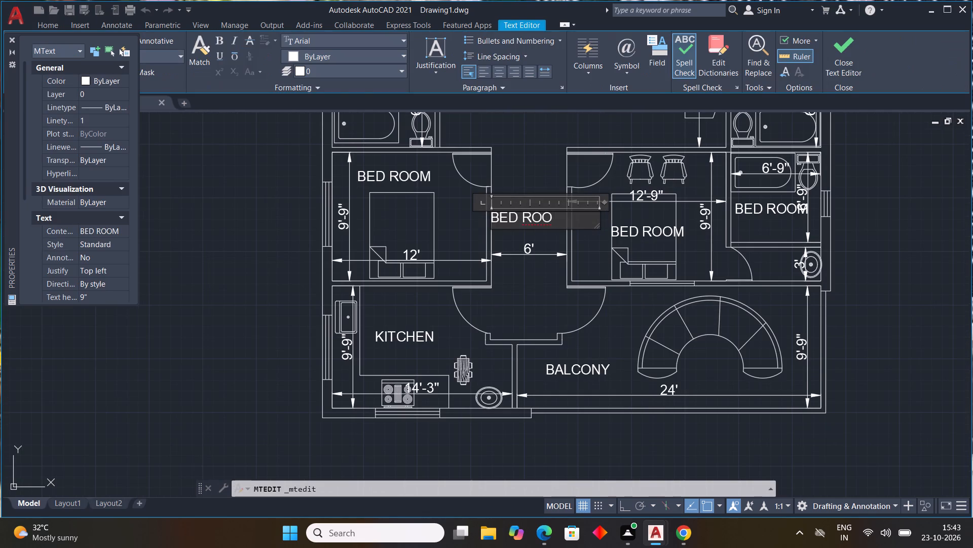
text(LOBBBY)
key(BackSpace)
key(BackSpace)
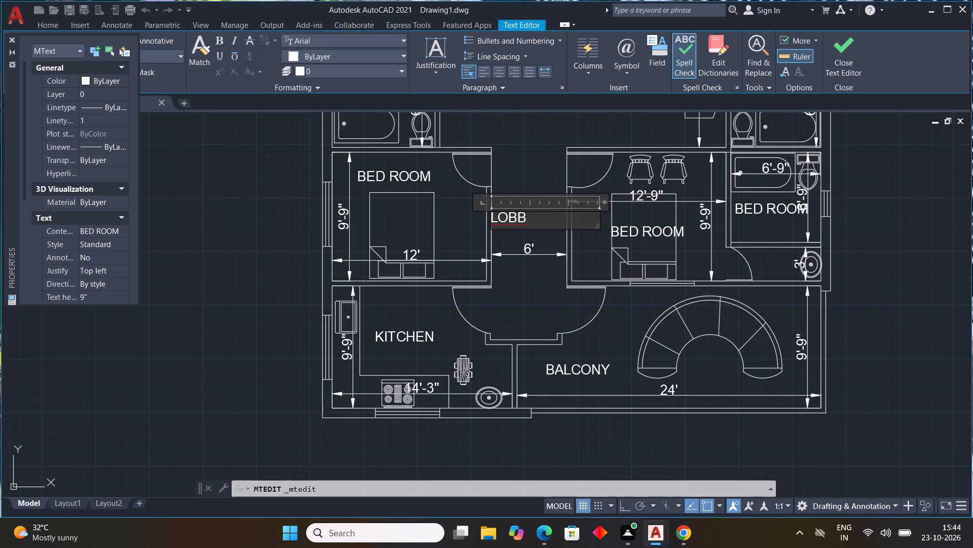
key(y)
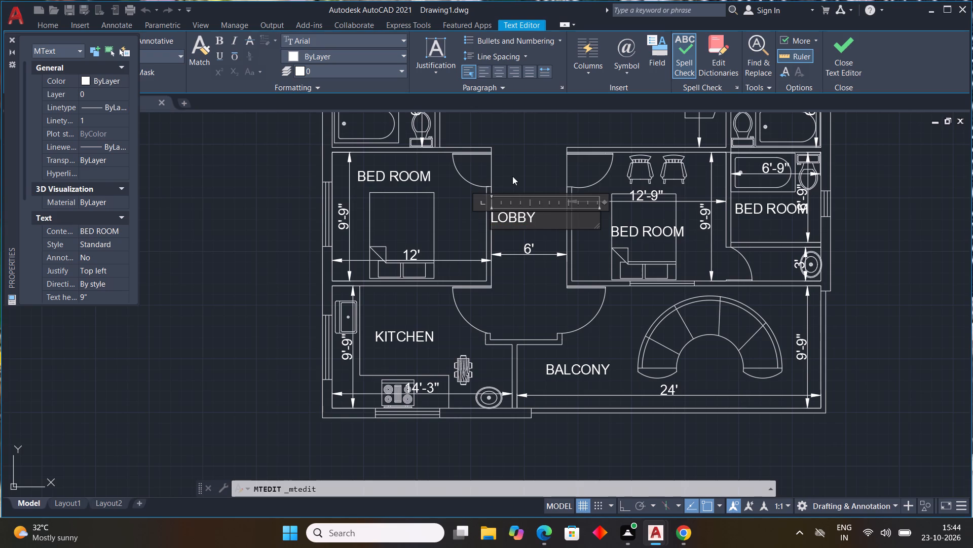
click(512, 176)
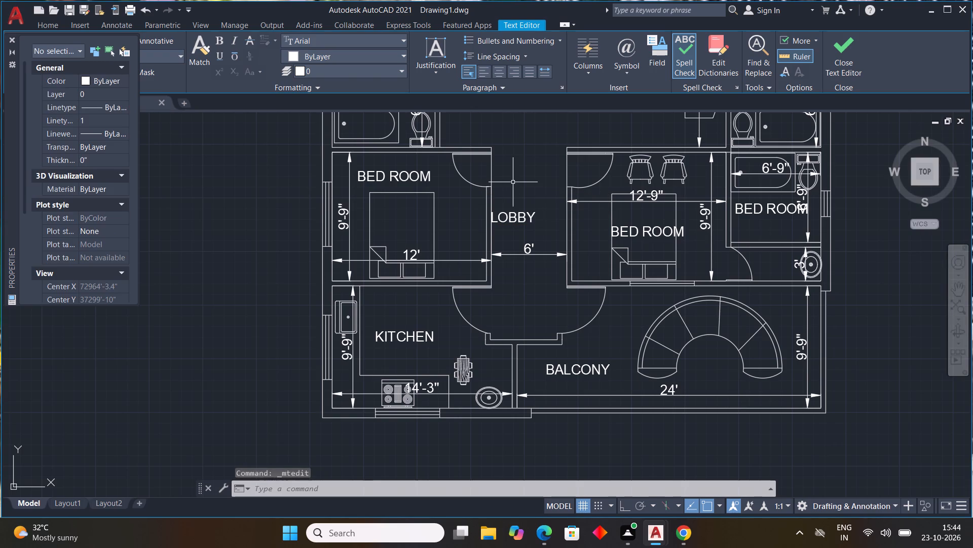
Move the LOBBY label away from the side wall, toward the middle of the 6' passage.
scroll(534, 224, up, 3)
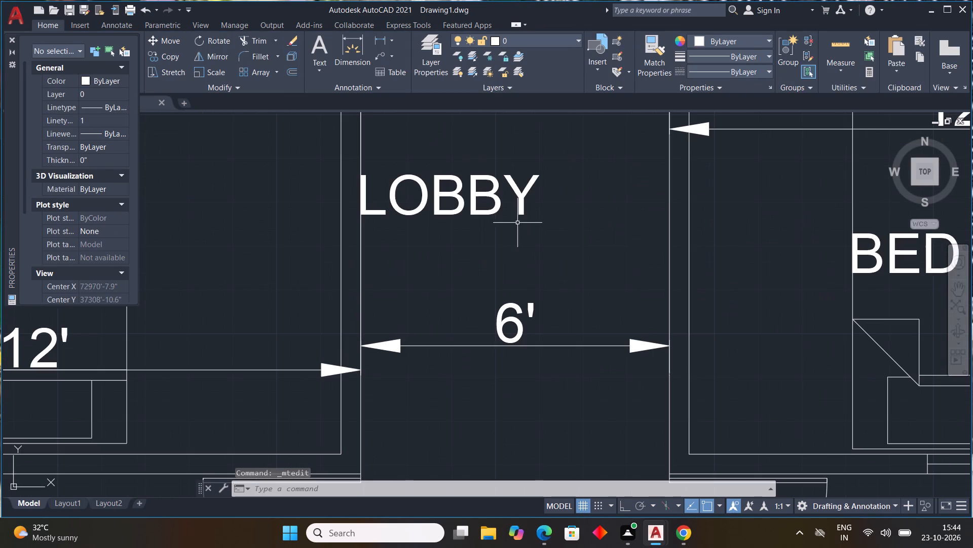
click(492, 214)
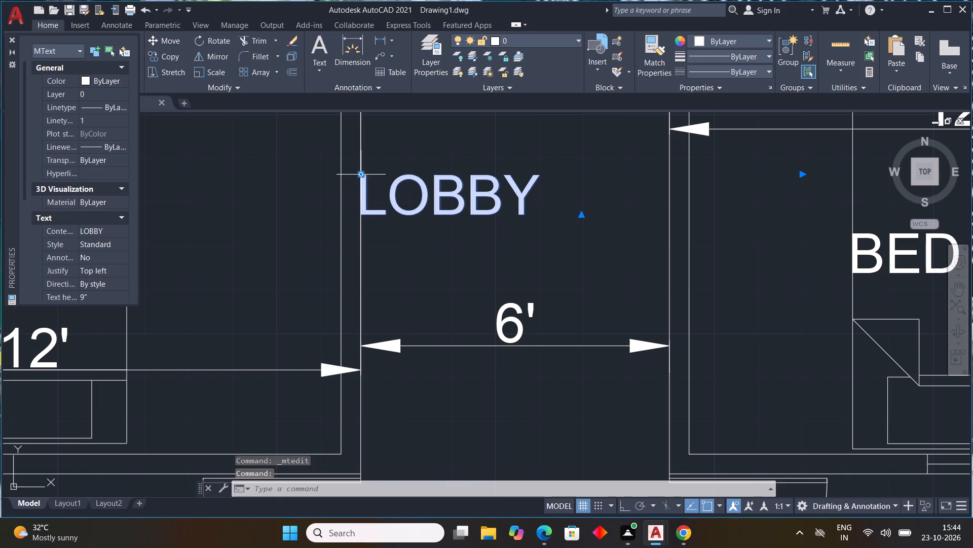
click(358, 175)
click(406, 172)
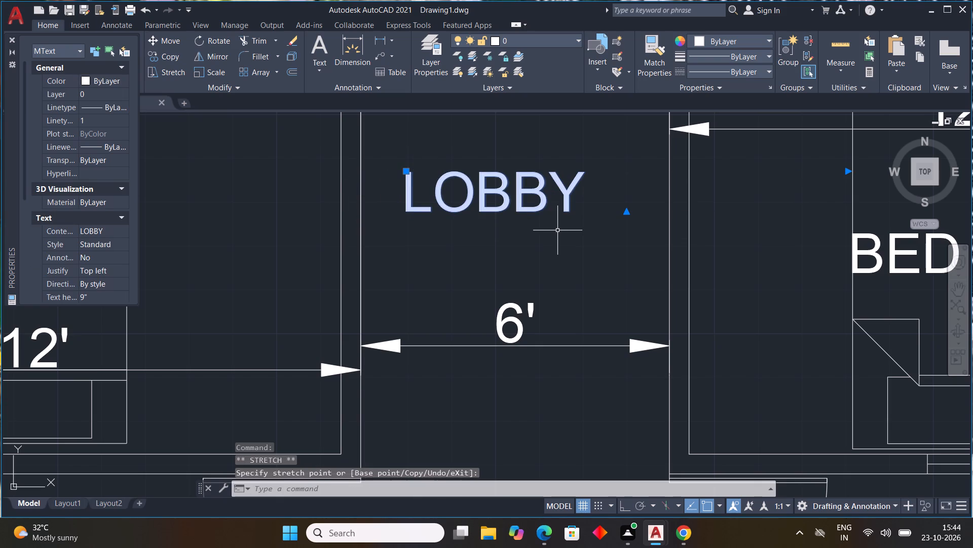
key(Escape)
Change the copied label in the 6'-9" bathroom beside the 12'-9" bedroom to BATH ROOM, split over two lines.
scroll(557, 230, down, 4)
scroll(636, 254, down, 2)
middle_click(636, 254)
middle_drag(636, 254, 585, 241)
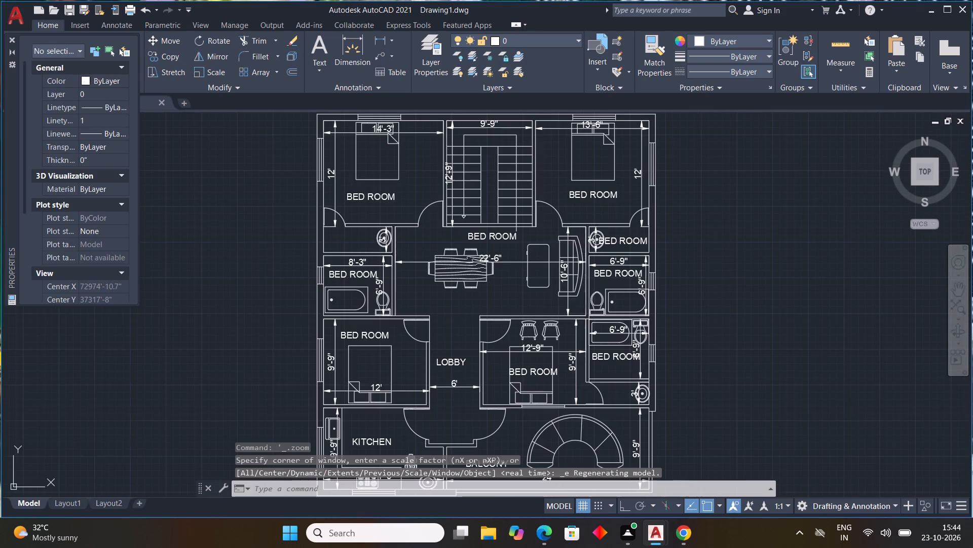
middle_drag(585, 241, 564, 241)
middle_drag(539, 375, 505, 300)
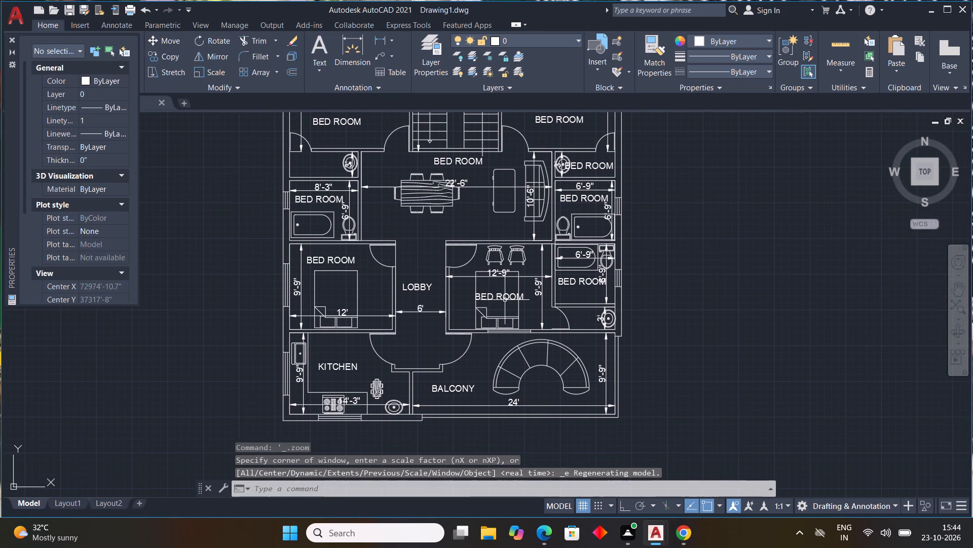
scroll(573, 282, up, 2)
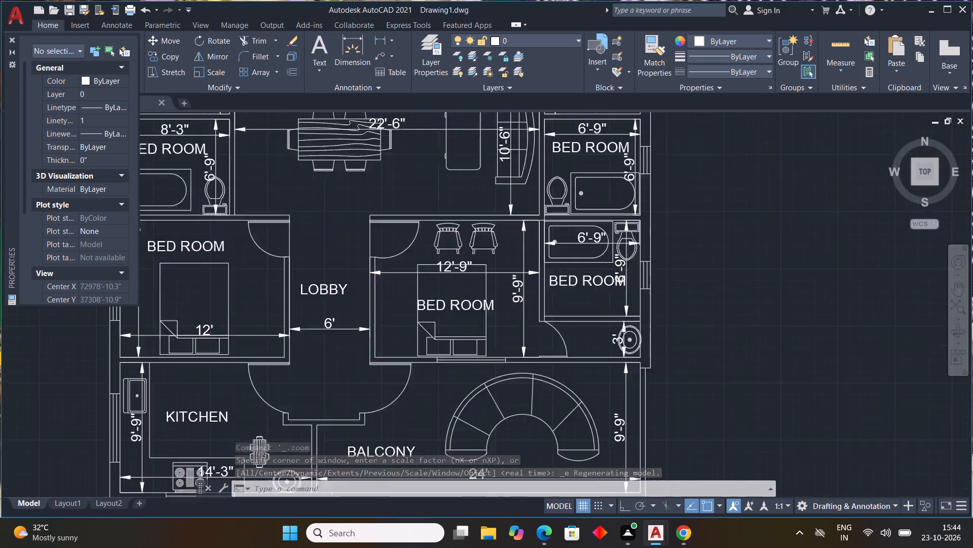
double_click(582, 281)
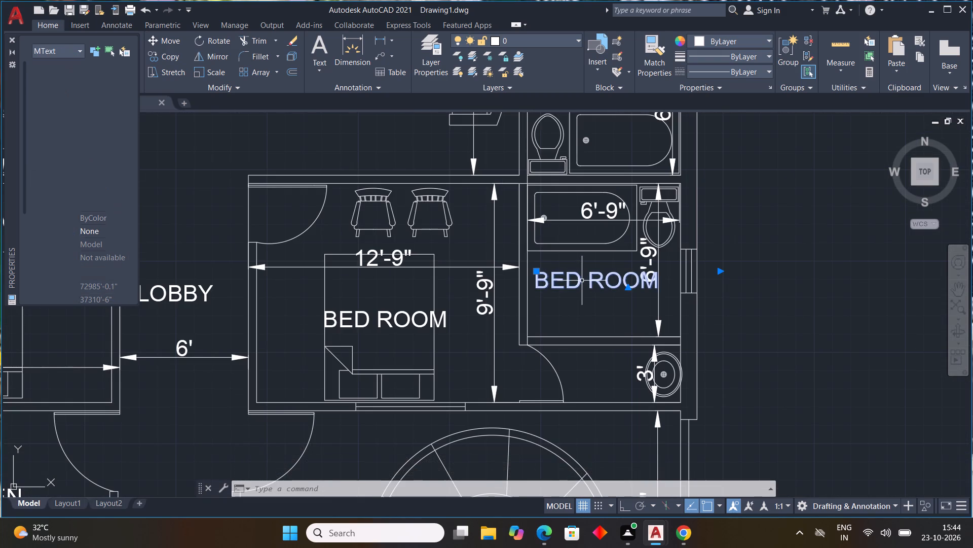
click(671, 284)
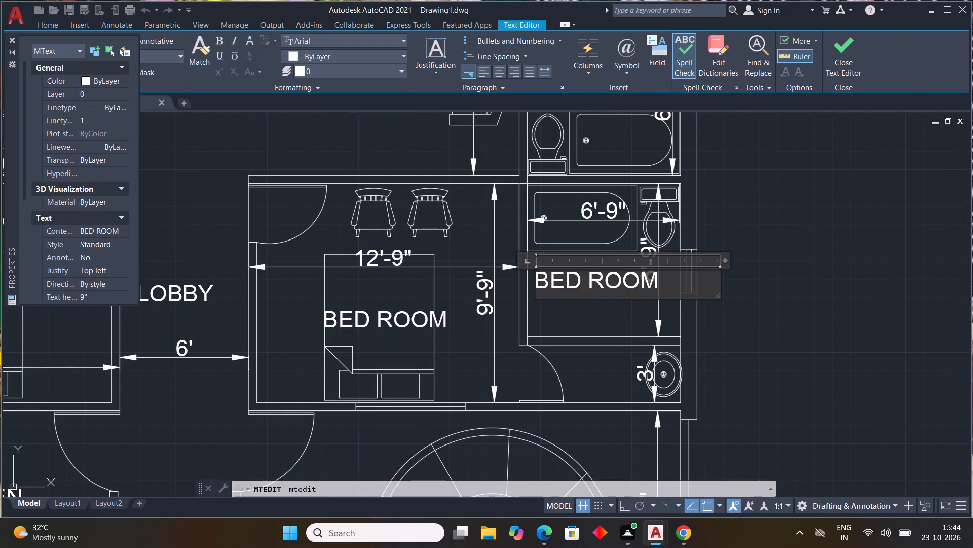
key(BackSpace)
key(BackSpace)
key(BackSpace)
key(BackSpace)
key(BackSpace)
key(BackSpace)
key(BackSpace)
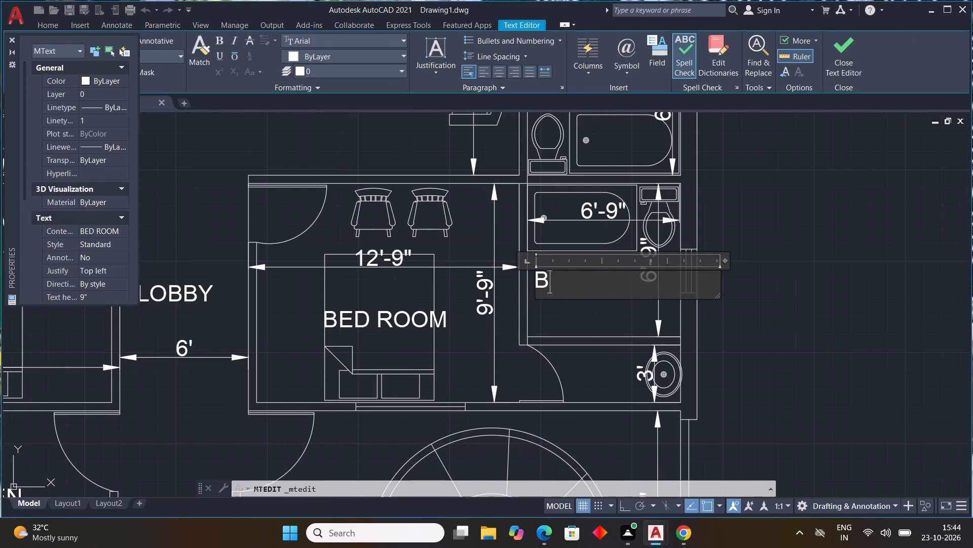
text(ATH)
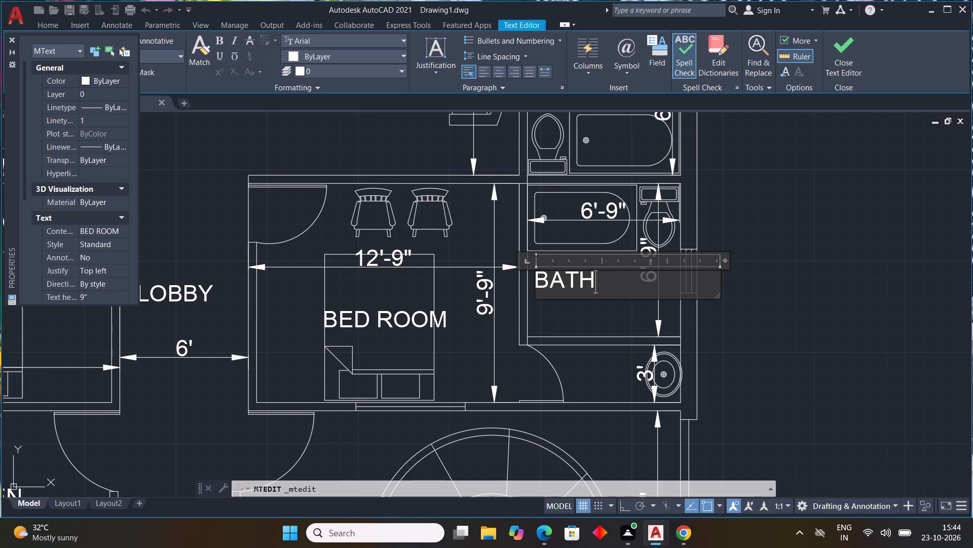
key(Return)
text(RP)
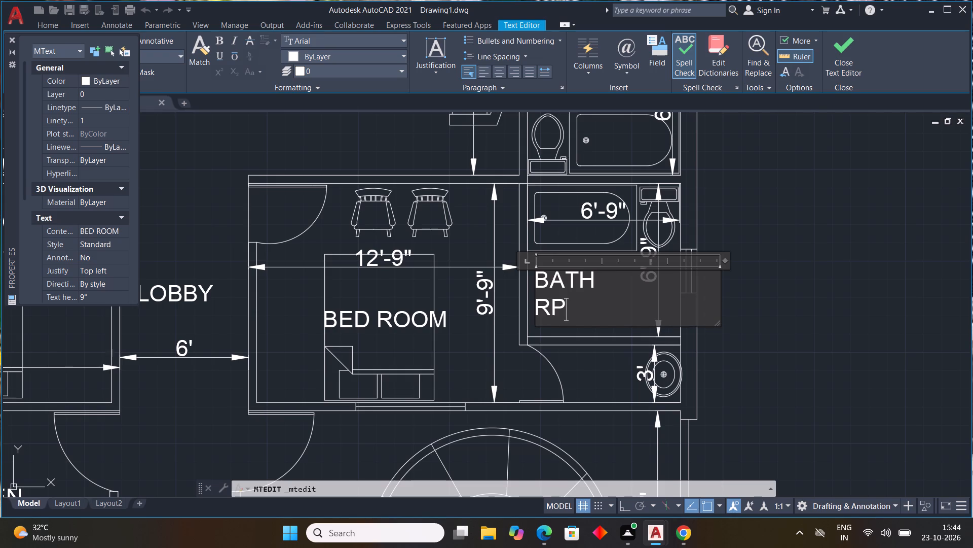
key(BackSpace)
key(o)
text(OM)
click(792, 237)
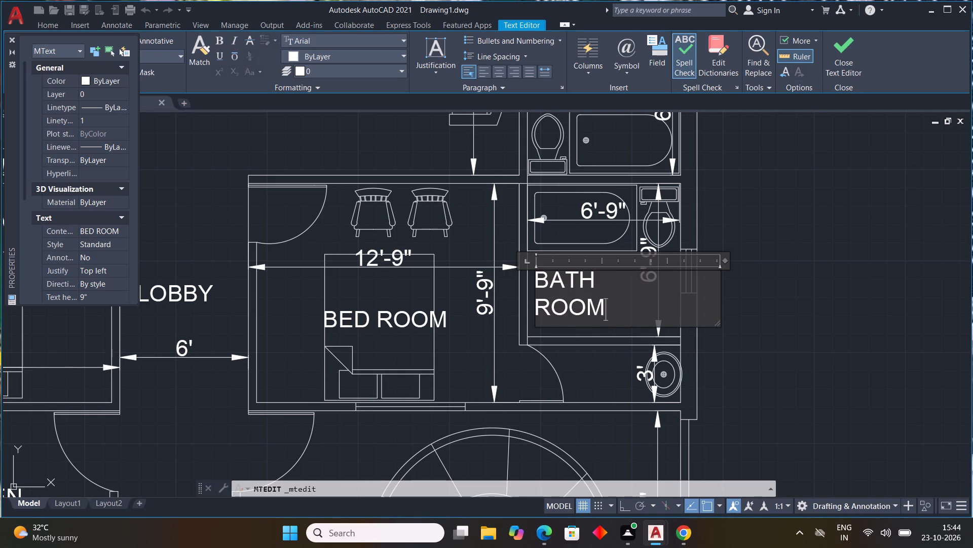
Delete the BED ROOM label from the 3' wash-basin space beside the 22'-6" room.
scroll(509, 227, down, 4)
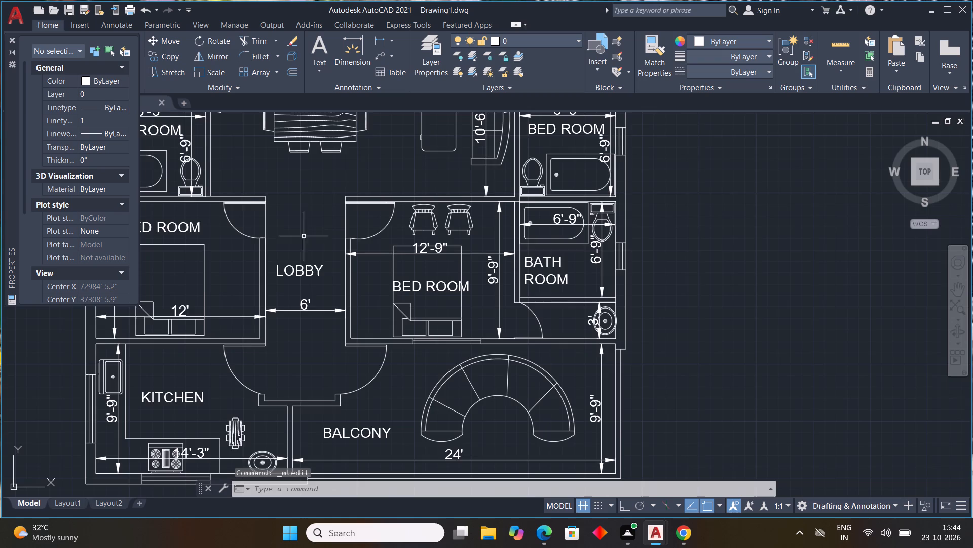
scroll(346, 250, down, 1)
middle_drag(348, 251, 442, 300)
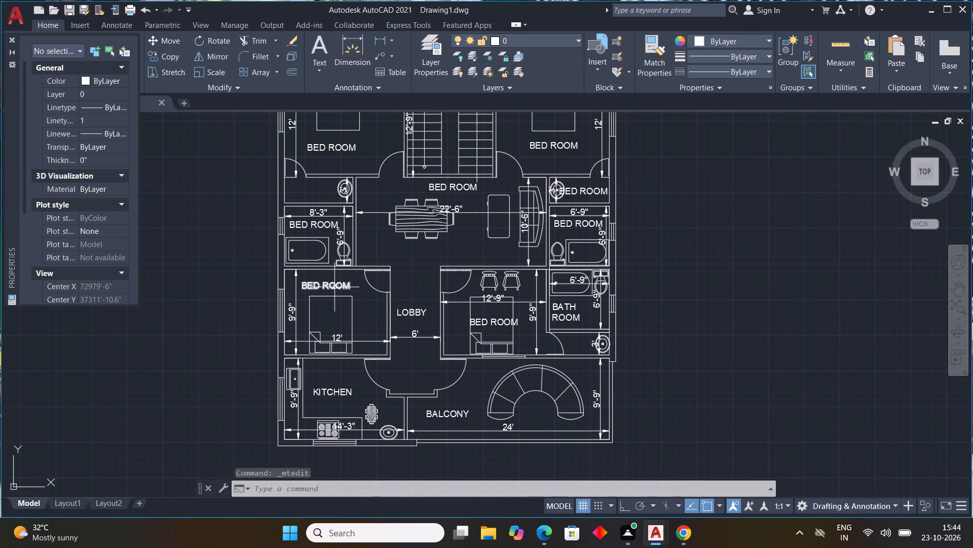
scroll(441, 255, down, 1)
middle_drag(441, 255, 409, 289)
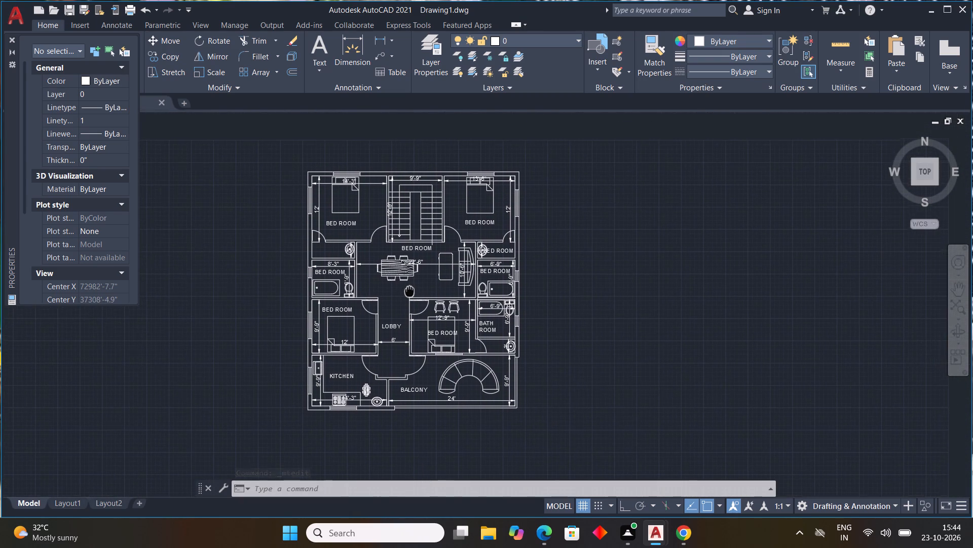
middle_drag(409, 289, 410, 288)
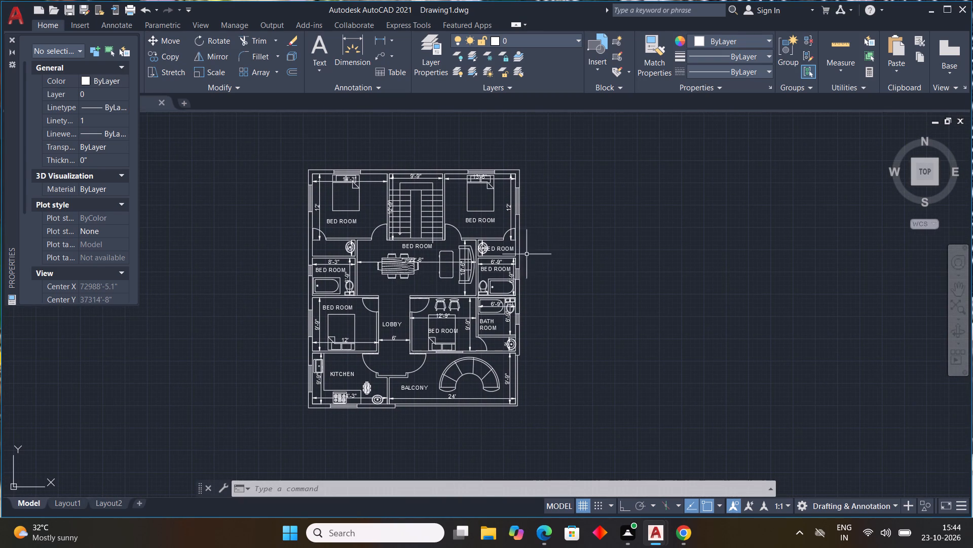
scroll(496, 270, up, 2)
click(511, 216)
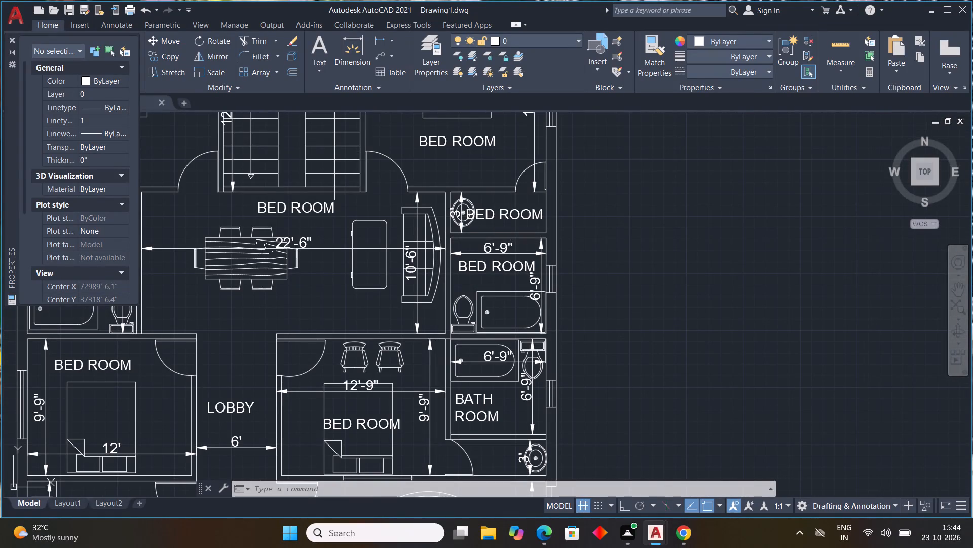
key(Delete)
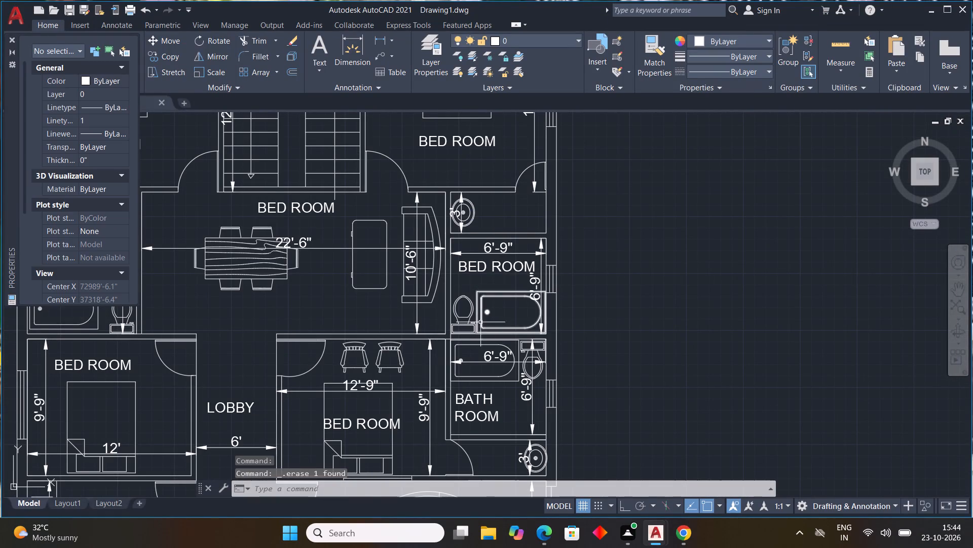
Change the copied label in the 6'-9" bathroom beside the 22'-6" room to BATH ROOM on one line.
double_click(495, 269)
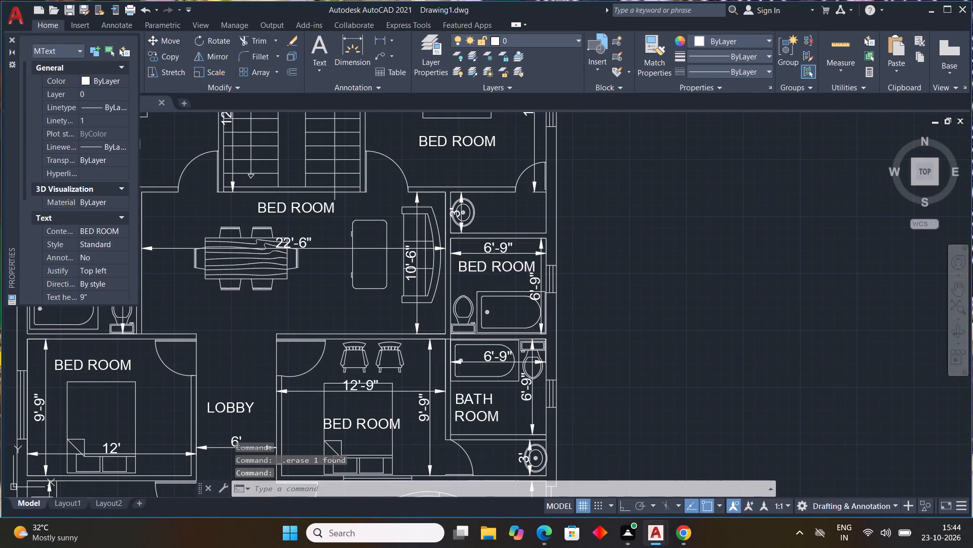
click(540, 270)
key(BackSpace)
key(BackSpace)
key(BackSpace)
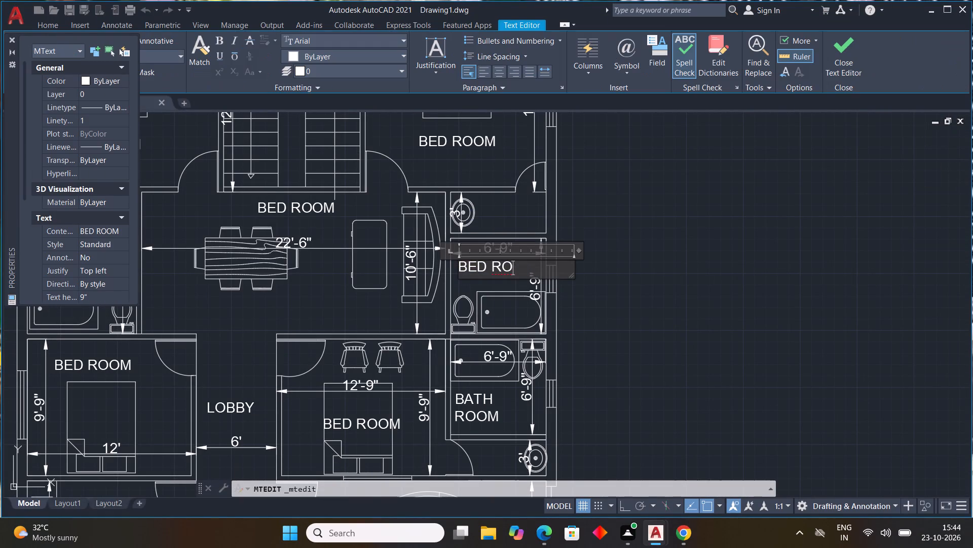
key(BackSpace)
key(BackSpace)
key(BackSpace)
key(BackSpace)
text(ATH)
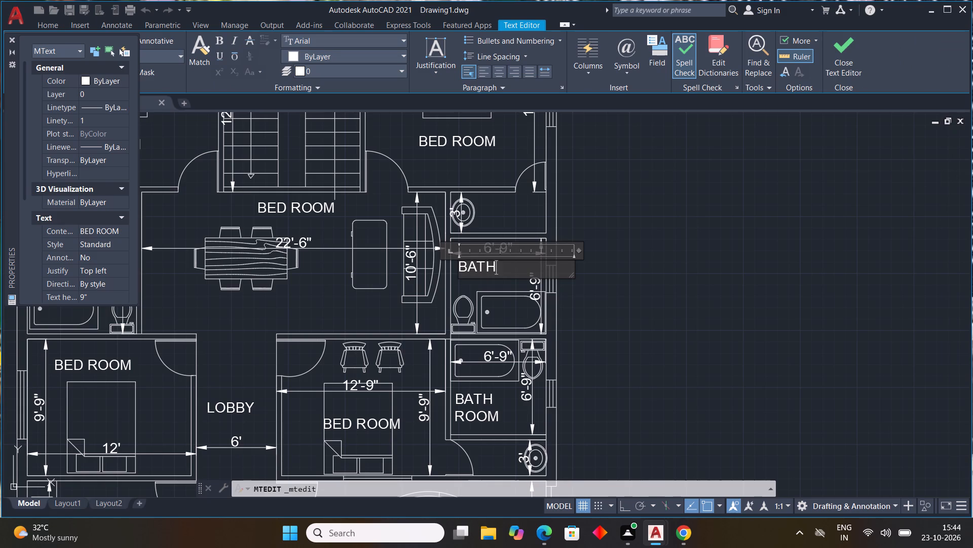
key(space)
text(ROOM)
click(638, 235)
Change the copied label in the 8'-3" bathroom to BATH ROOM, with ROOM on a second line.
scroll(334, 299, down, 2)
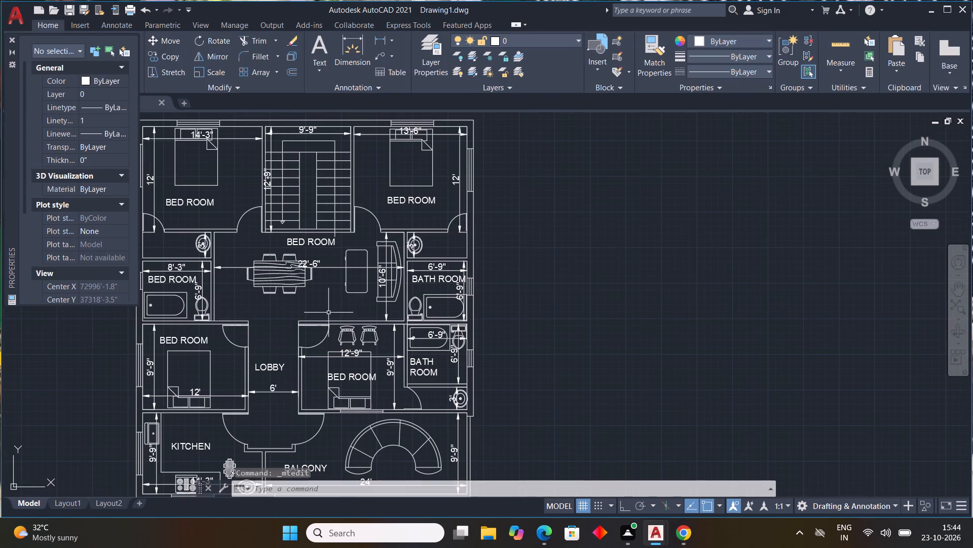
middle_drag(280, 364, 450, 338)
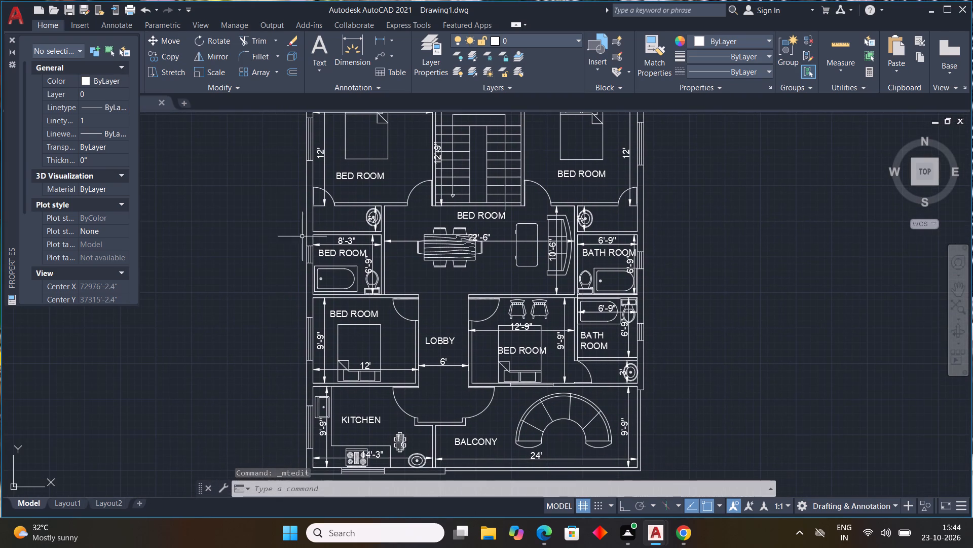
double_click(345, 254)
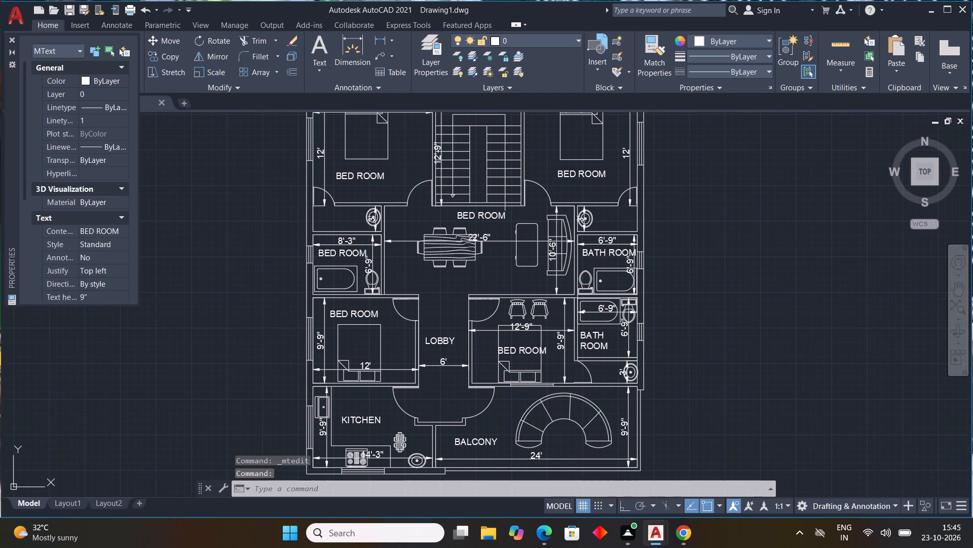
click(337, 255)
key(BackSpace)
key(BackSpace)
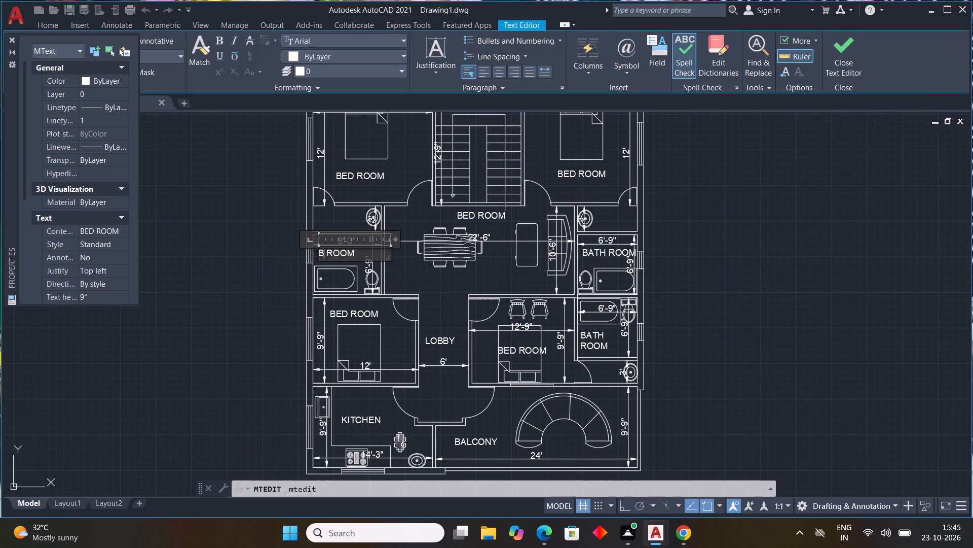
key(BackSpace)
text(BATH)
key(space)
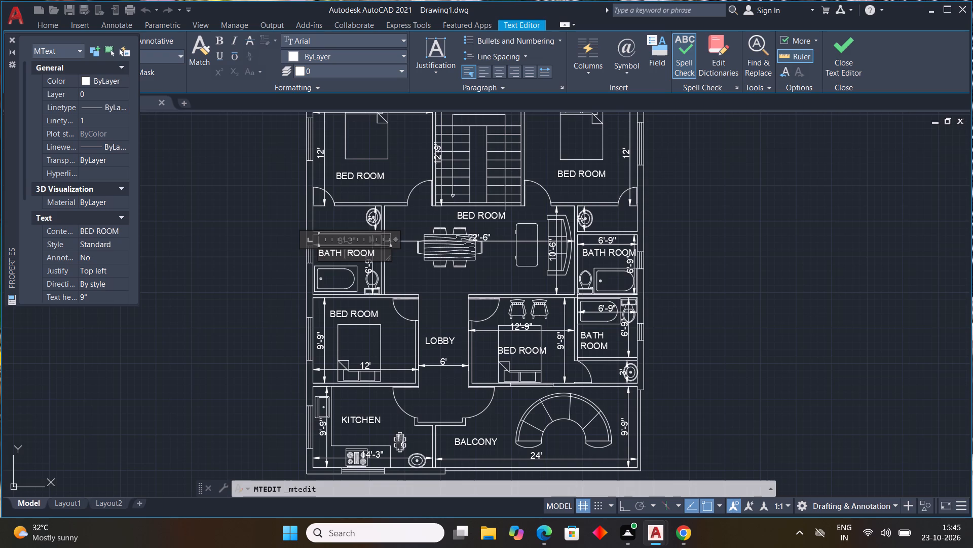
key(Return)
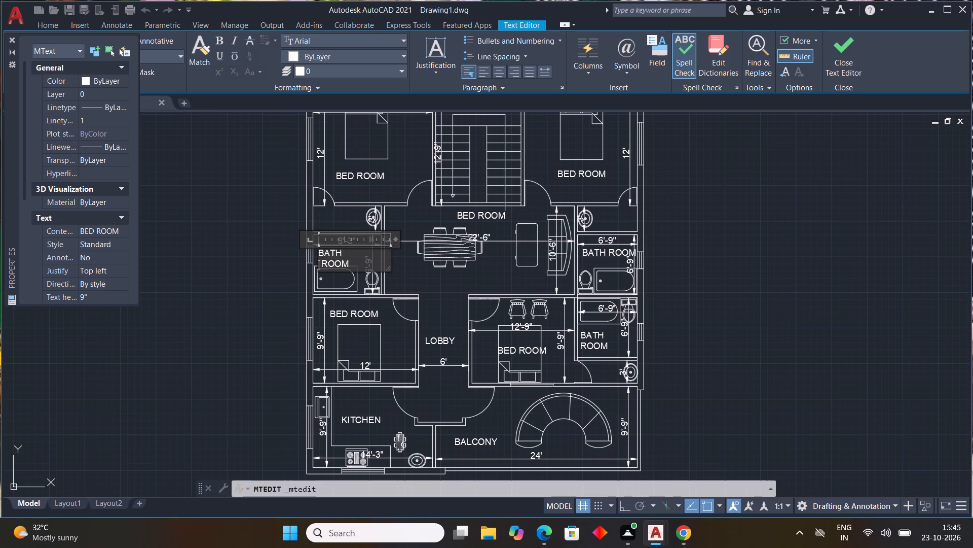
click(403, 222)
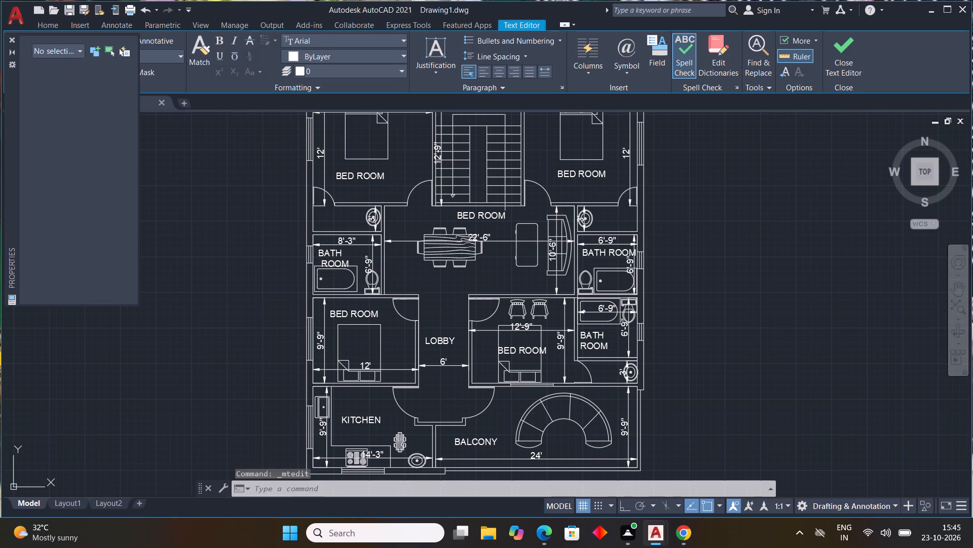
Change the copied label in the 22'-6" room with the dining table and sofa to LIVING ROOM.
middle_drag(411, 269, 378, 306)
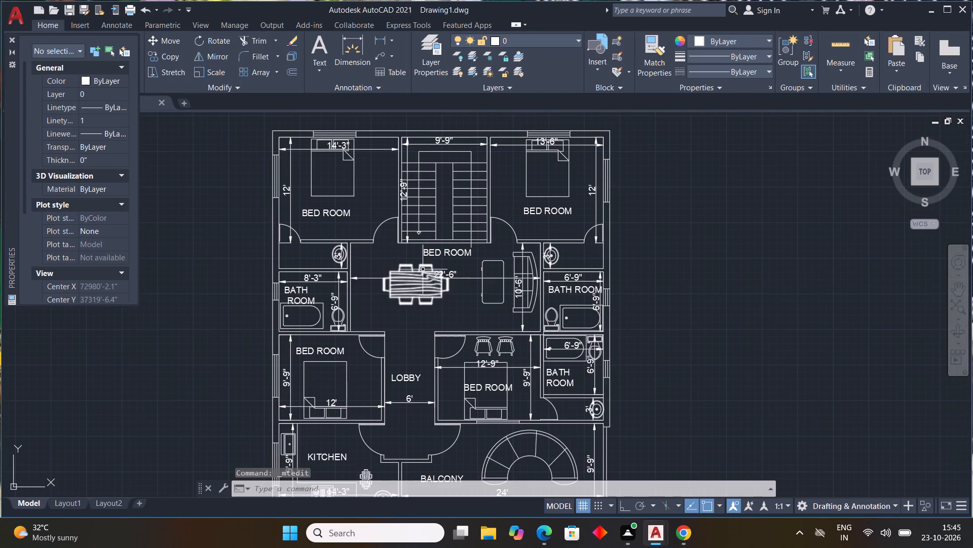
scroll(424, 269, up, 2)
double_click(456, 228)
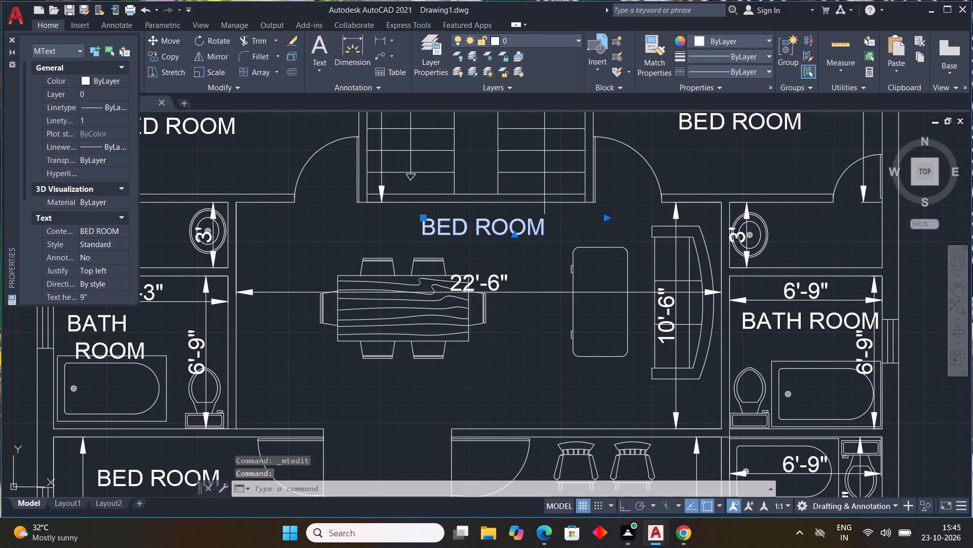
click(555, 232)
key(BackSpace)
key(BackSpace)
key(BackSpace)
key(BackSpace)
key(BackSpace)
key(BackSpace)
key(BackSpace)
key(BackSpace)
key(BackSpace)
key(BackSpace)
key(BackSpace)
key(BackSpace)
key(BackSpace)
key(BackSpace)
key(BackSpace)
key(BackSpace)
key(BackSpace)
key(BackSpace)
key(BackSpace)
key(BackSpace)
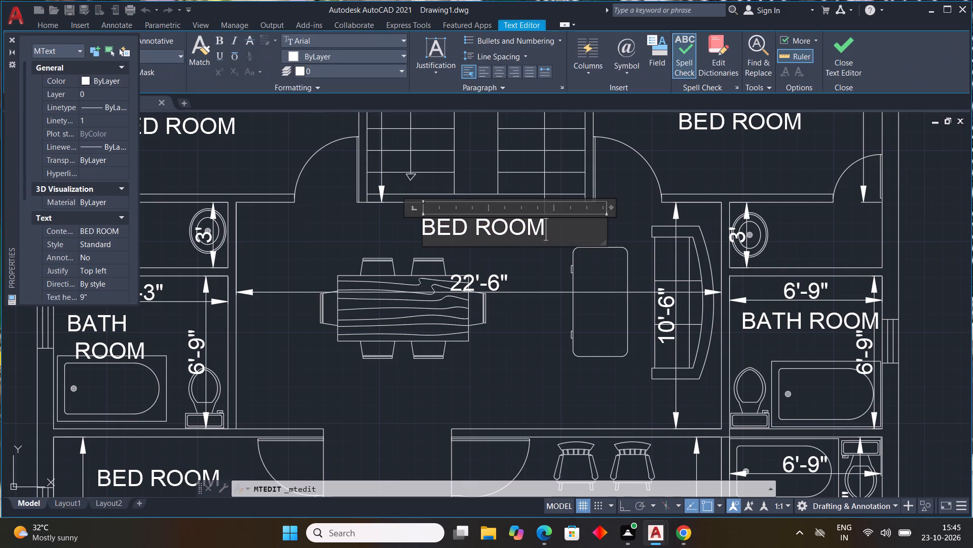
text(LIVING)
key(space)
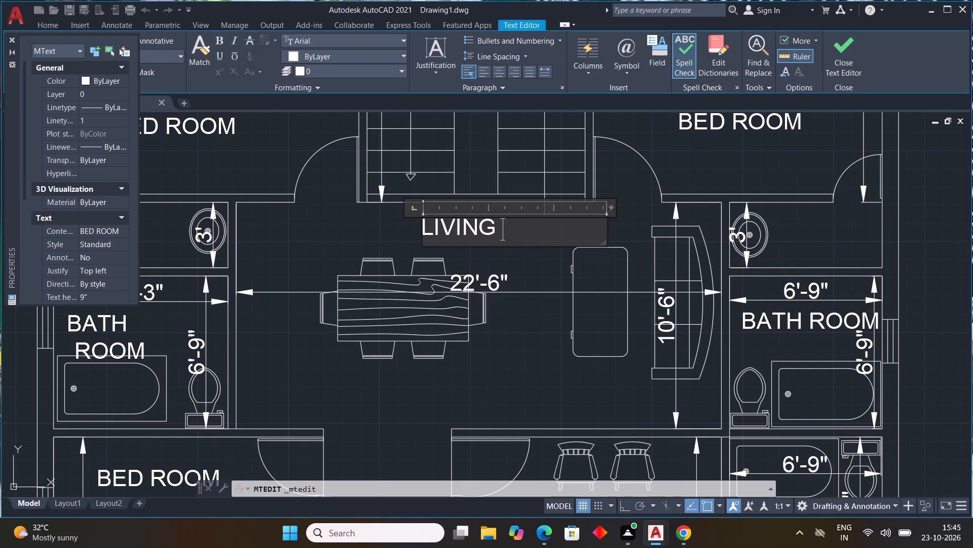
text(ROOM)
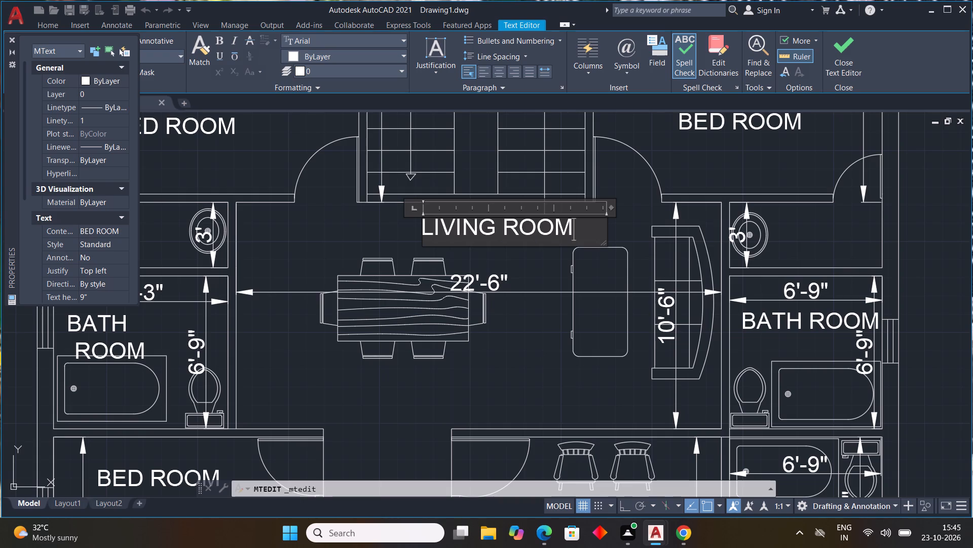
click(511, 322)
Dimension the building's overall width between its outer corners, placing the dimension line just beyond the exterior wall behind the staircase.
scroll(511, 322, down, 4)
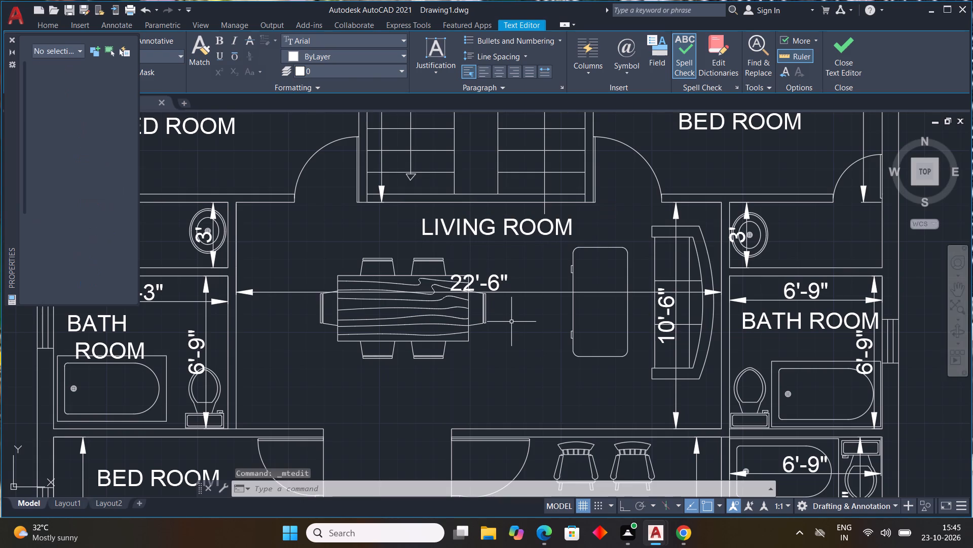
scroll(513, 321, down, 2)
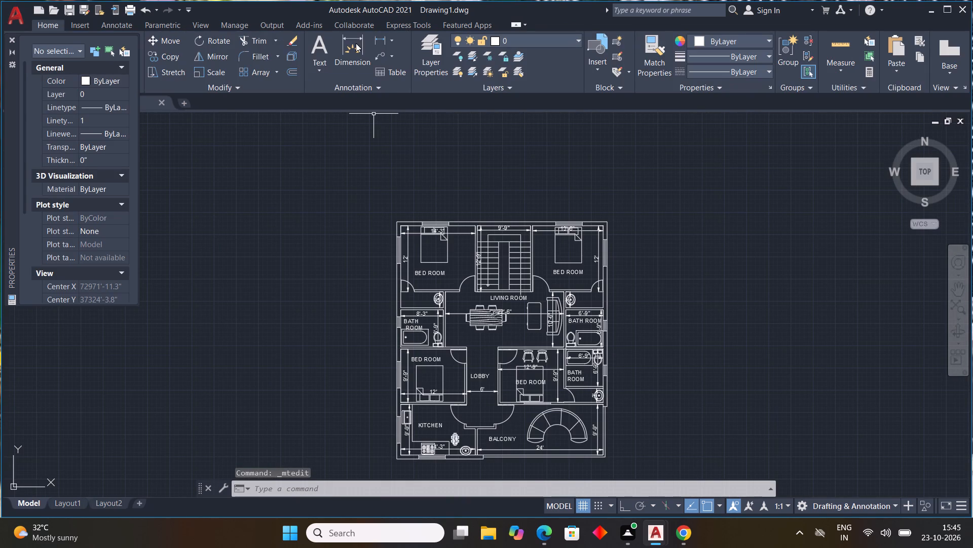
click(356, 43)
scroll(414, 245, up, 3)
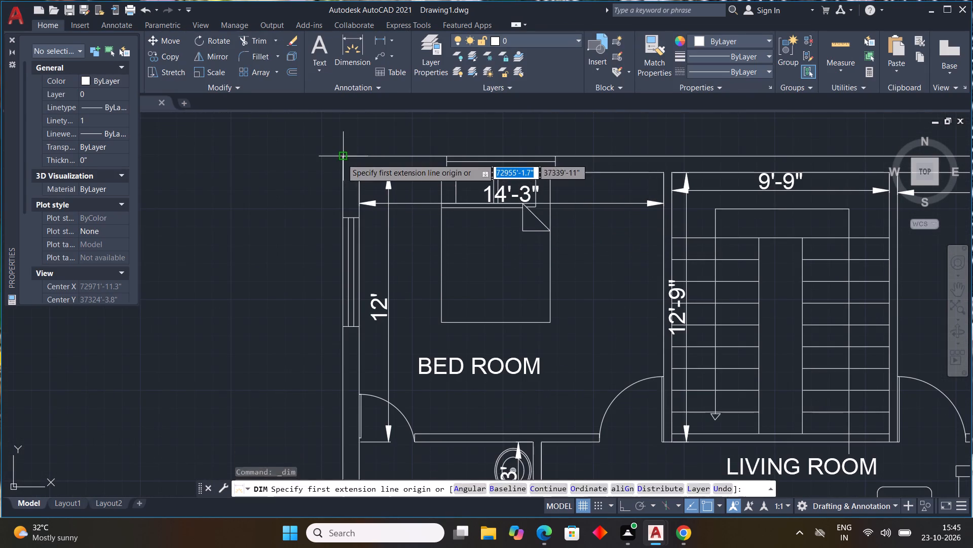
click(342, 158)
scroll(696, 169, down, 1)
middle_drag(696, 169, 425, 197)
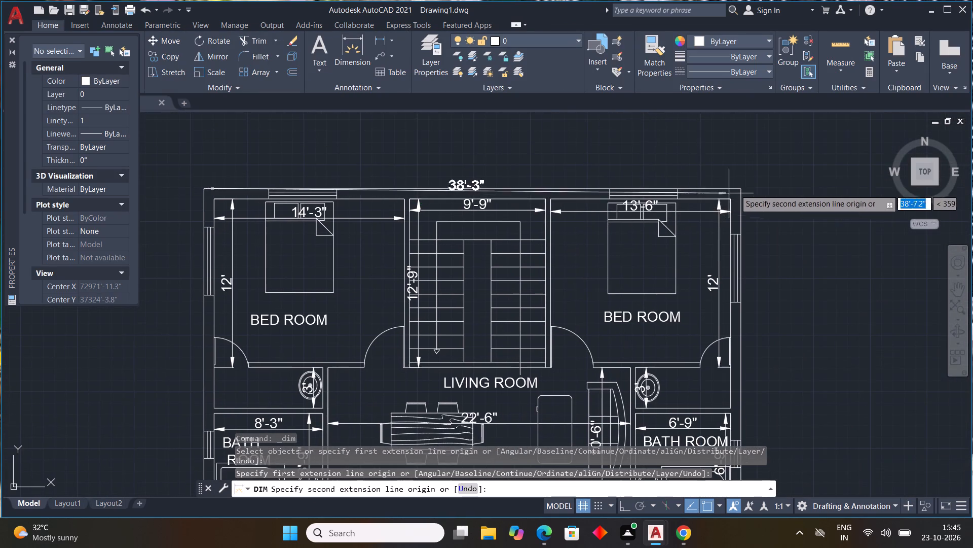
scroll(745, 181, up, 2)
click(733, 198)
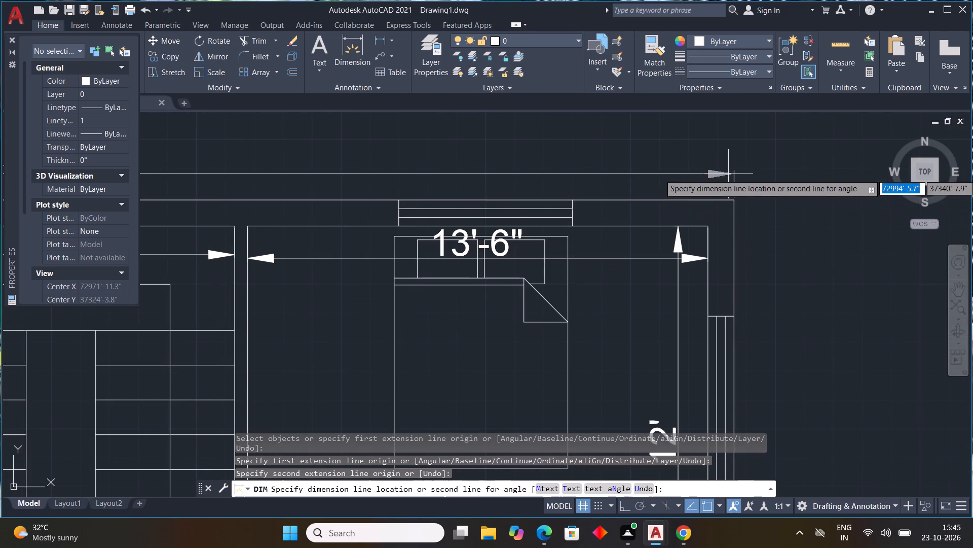
scroll(728, 174, down, 2)
click(721, 165)
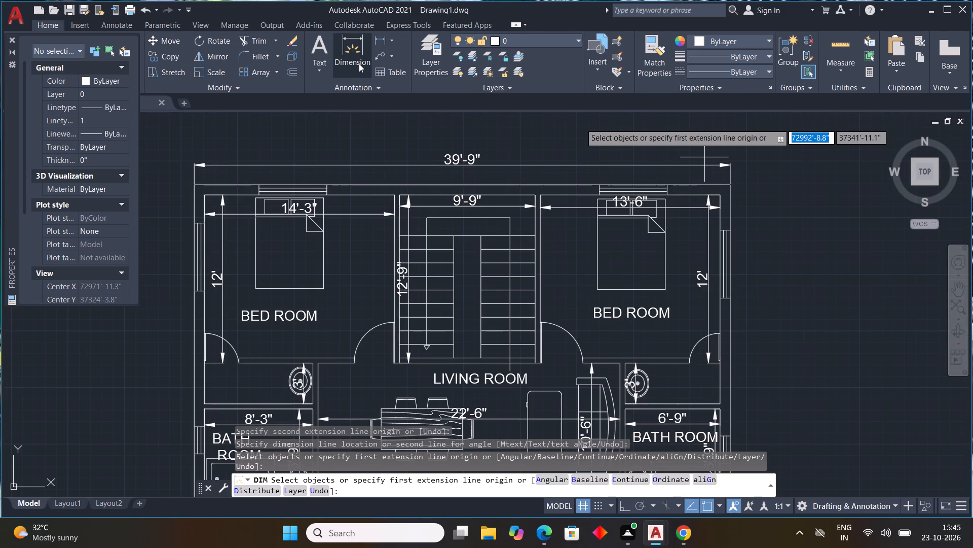
Dimension the building's overall depth along the kitchen-side exterior wall, from the bedroom's outer corner to the kitchen's outer corner.
click(359, 63)
scroll(472, 164, down, 1)
middle_drag(481, 165, 597, 131)
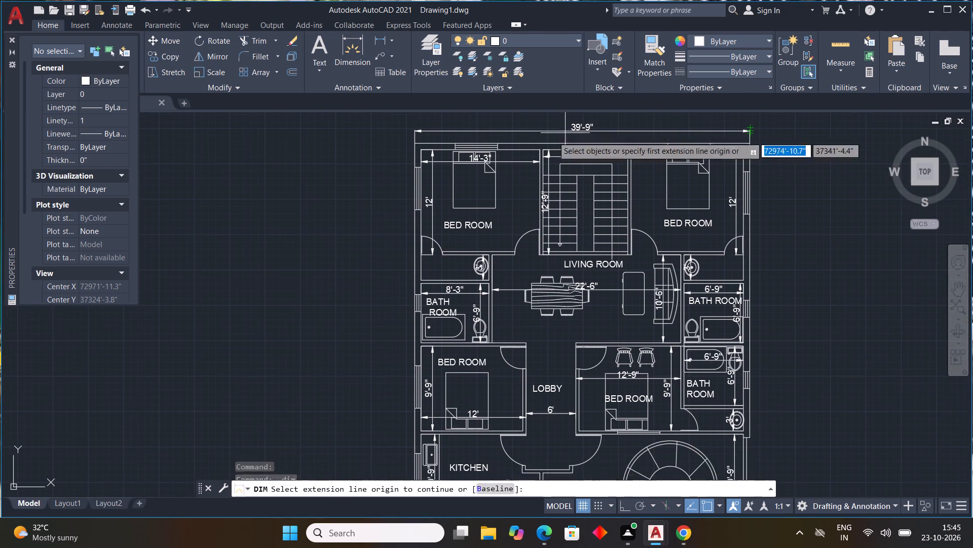
click(415, 149)
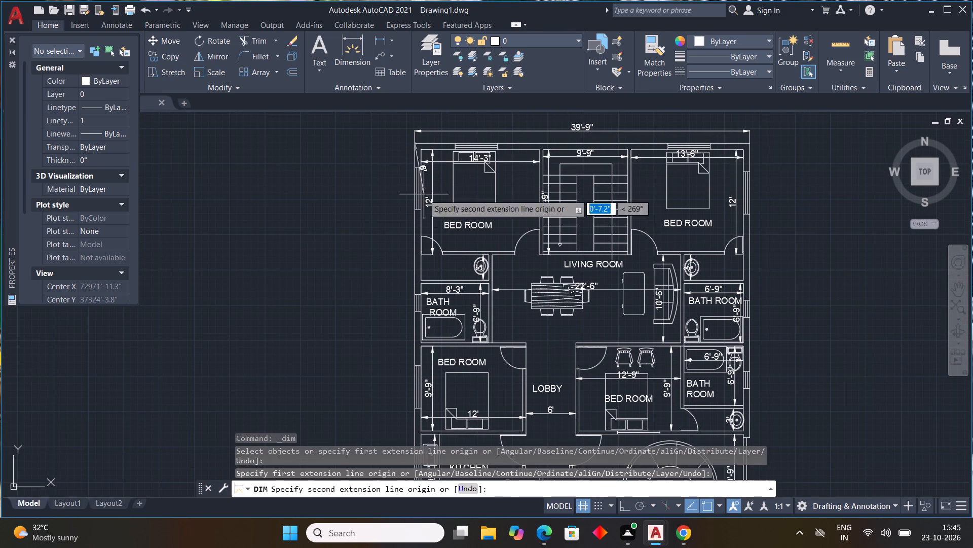
scroll(414, 279, down, 2)
middle_drag(414, 279, 435, 179)
scroll(443, 292, up, 3)
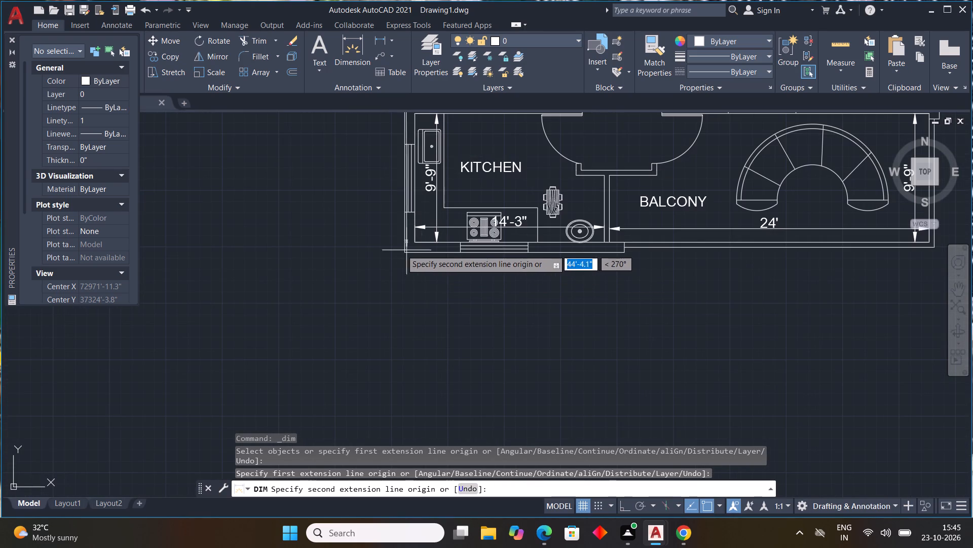
click(404, 250)
click(385, 256)
scroll(456, 292, down, 3)
middle_drag(456, 292, 456, 339)
scroll(434, 272, up, 3)
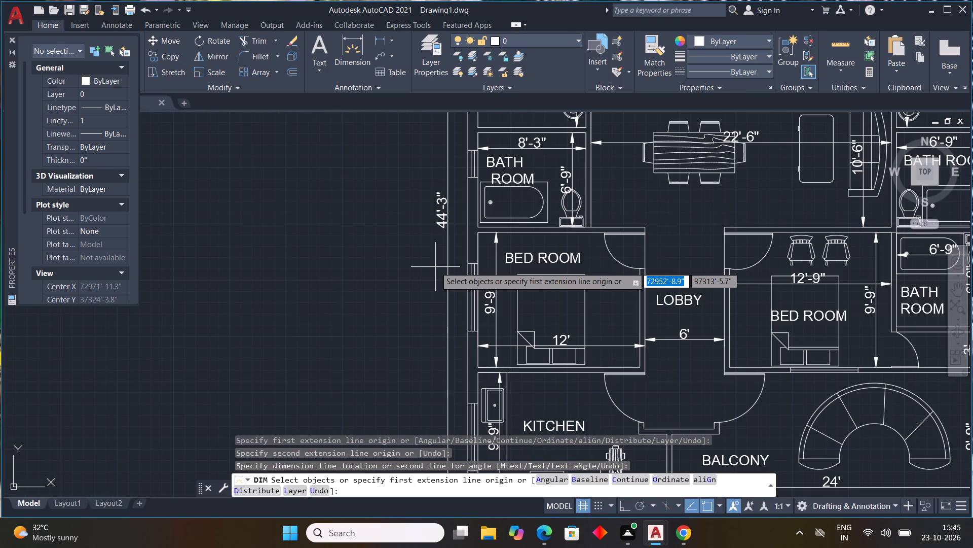
key(Escape)
key(Escape)
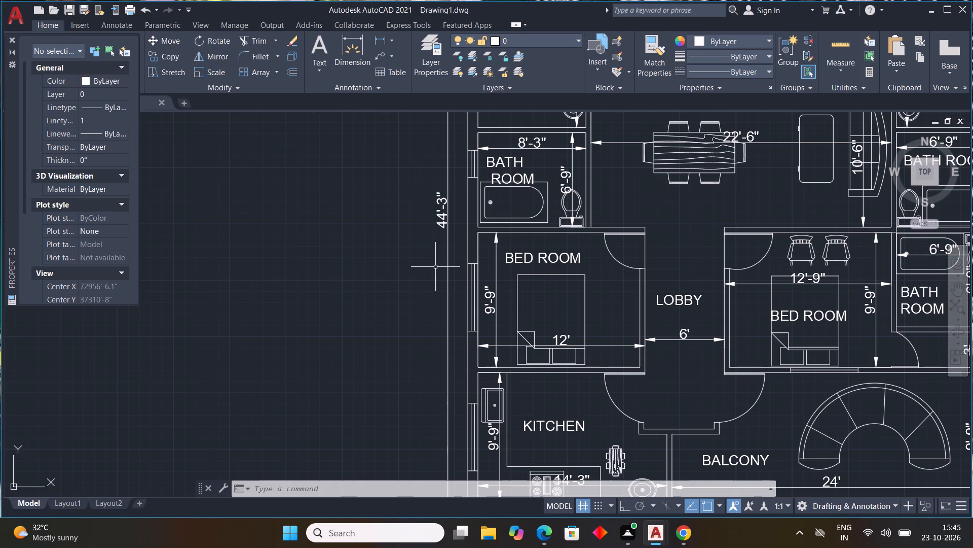
Add a multiline text title reading FIRST FLOOR PLAN below the kitchen and balcony.
scroll(580, 227, down, 4)
middle_drag(625, 261, 455, 242)
scroll(455, 241, up, 1)
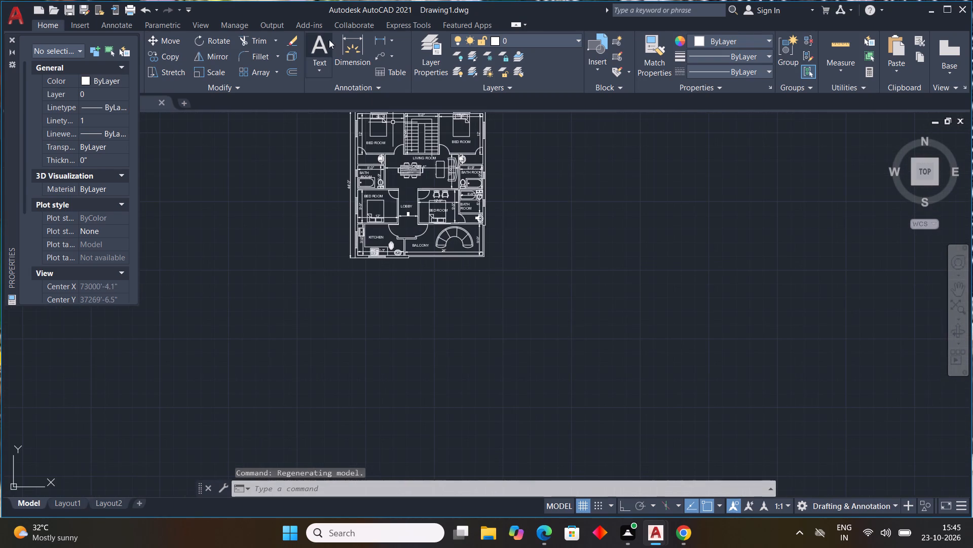
click(319, 42)
scroll(382, 278, up, 2)
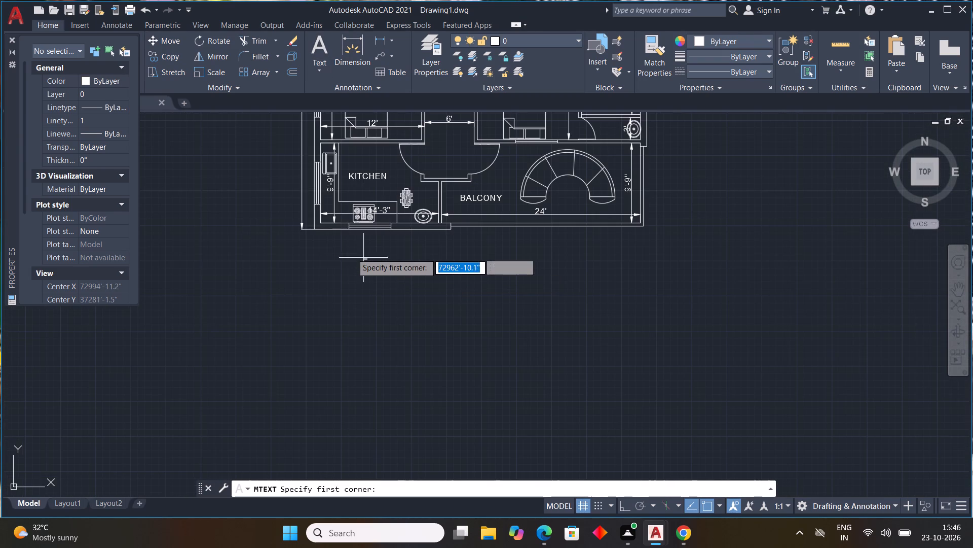
click(331, 241)
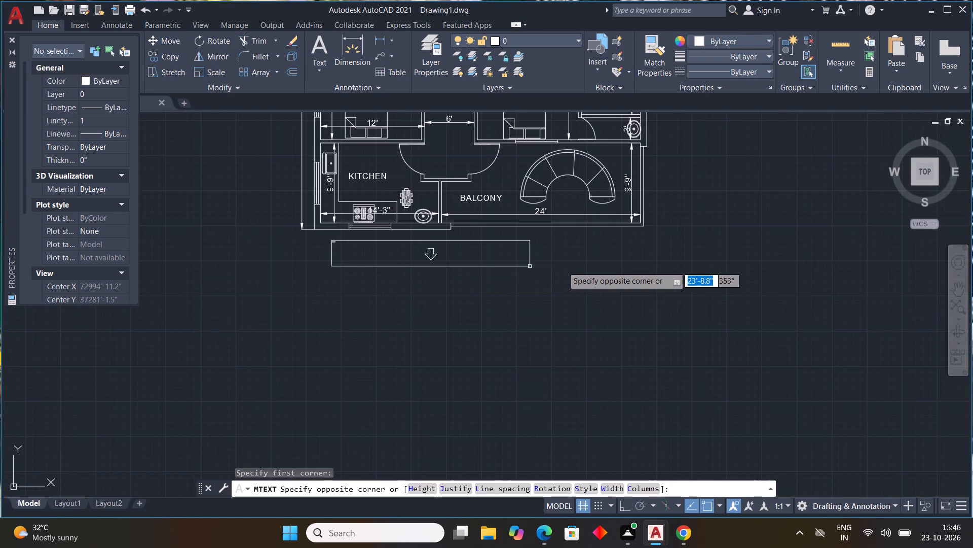
click(624, 275)
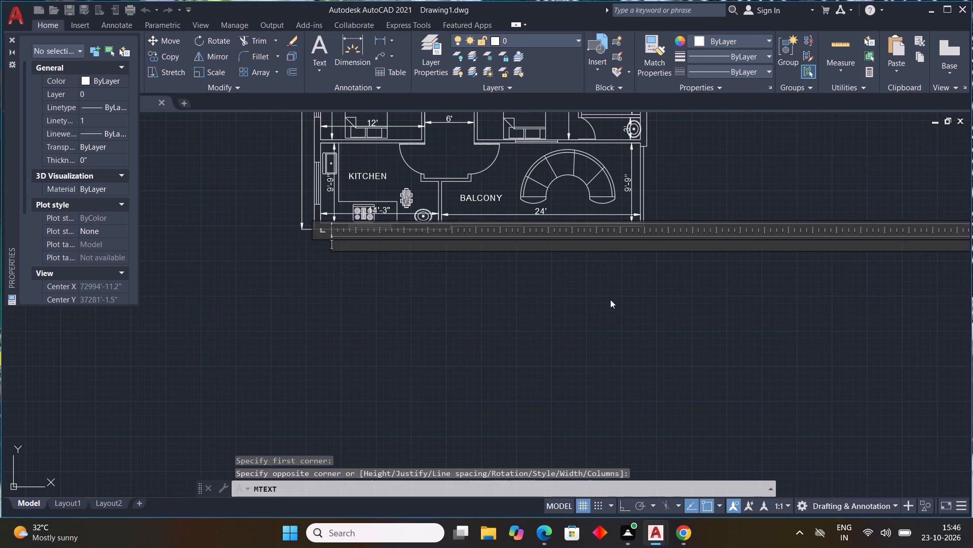
text(FIRST)
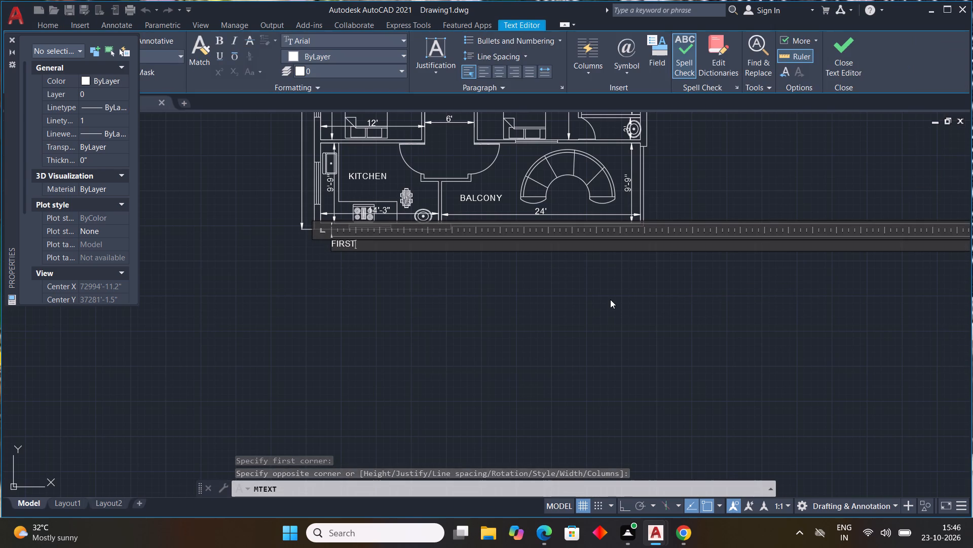
key(space)
text(FLOOR)
key(space)
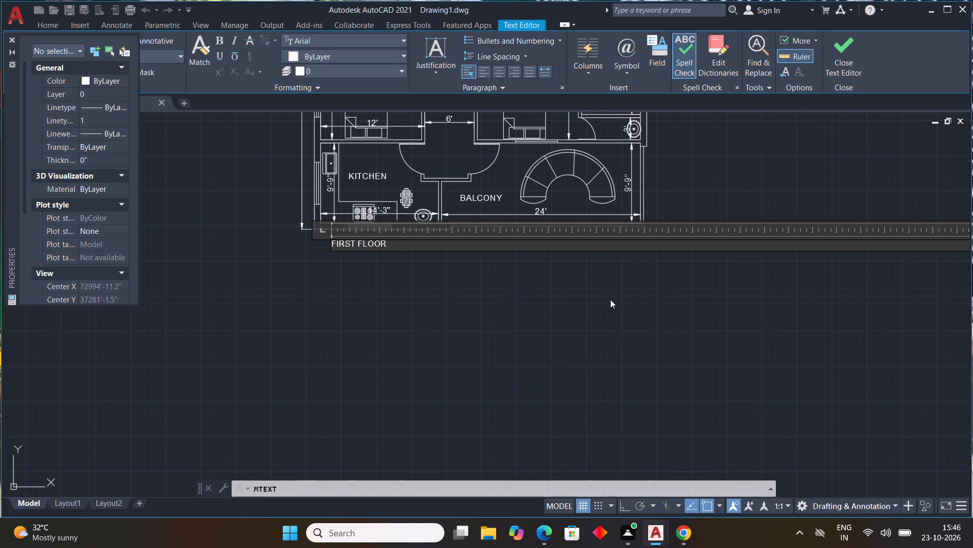
text(PLAN)
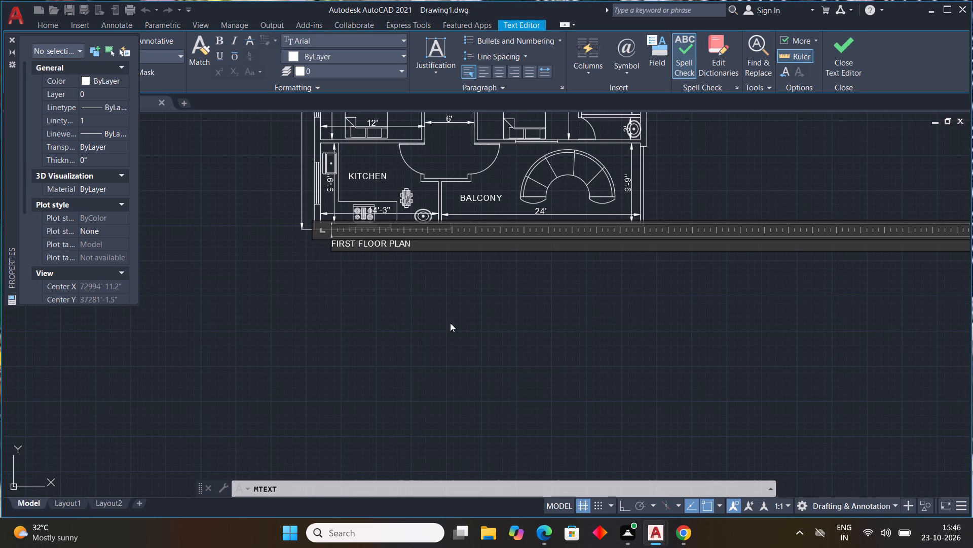
click(450, 323)
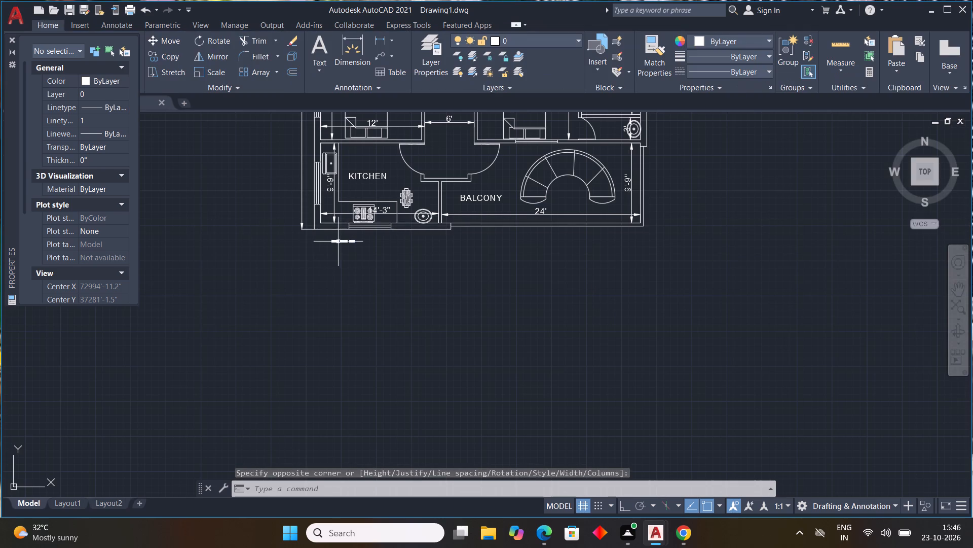
Set the FIRST FLOOR PLAN title's text height to 1'.
click(340, 241)
scroll(92, 209, down, 2)
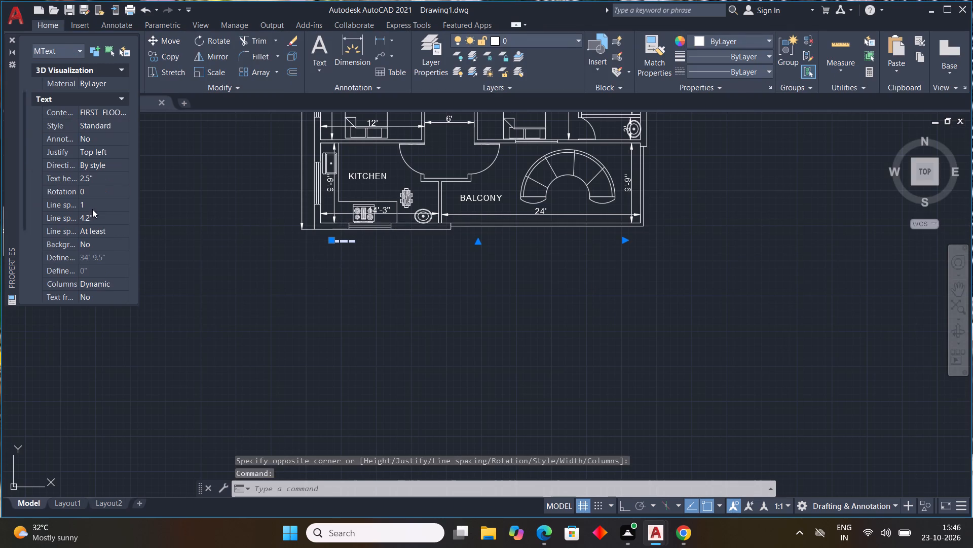
click(95, 178)
drag(105, 178, 0, 174)
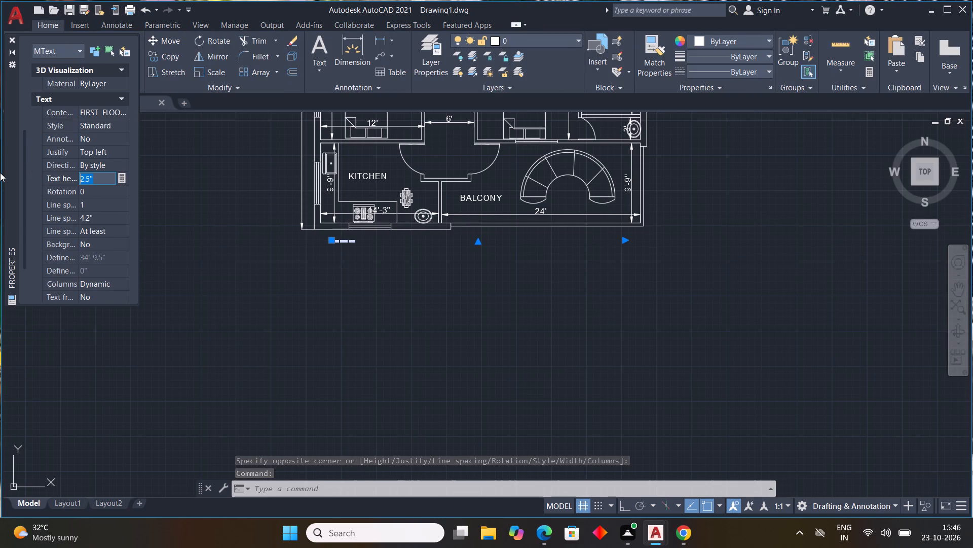
text(1')
key(Return)
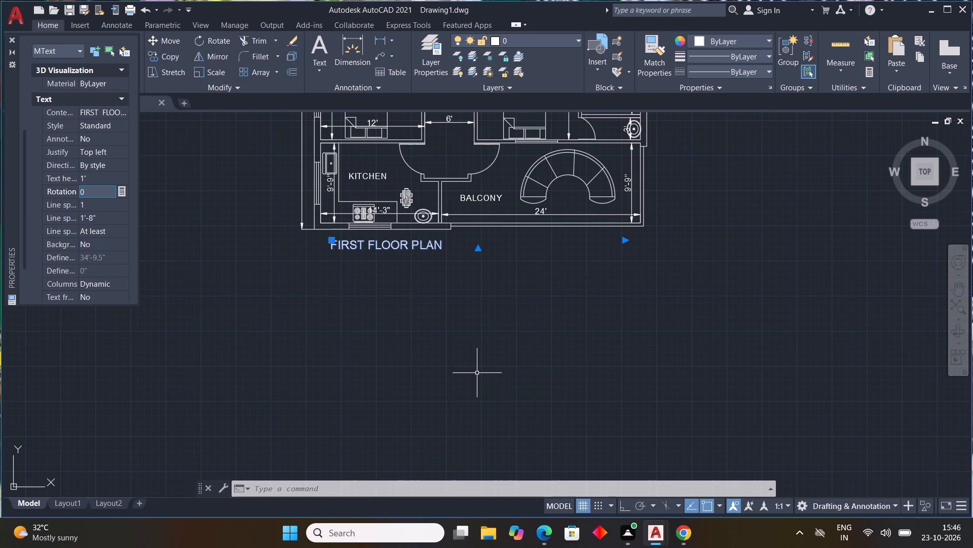
key(Escape)
key(Escape)
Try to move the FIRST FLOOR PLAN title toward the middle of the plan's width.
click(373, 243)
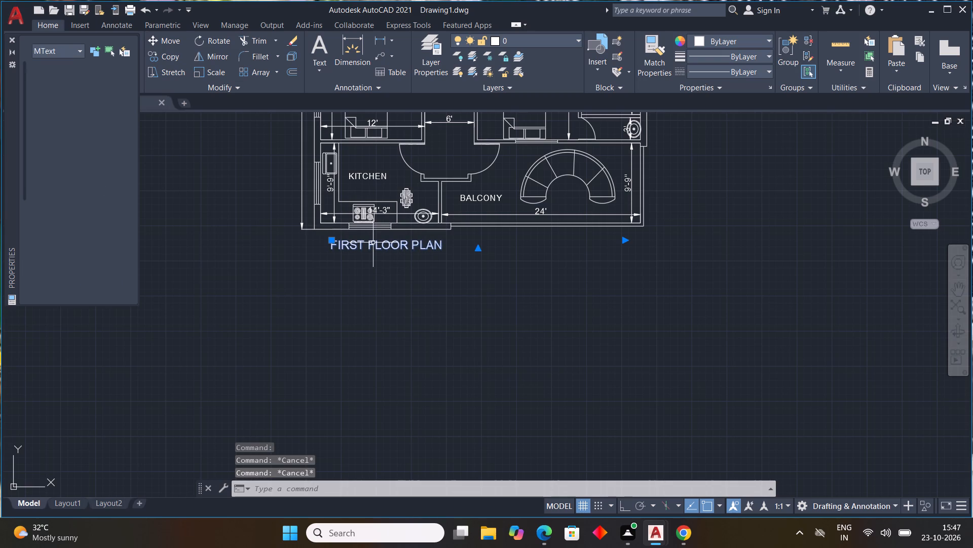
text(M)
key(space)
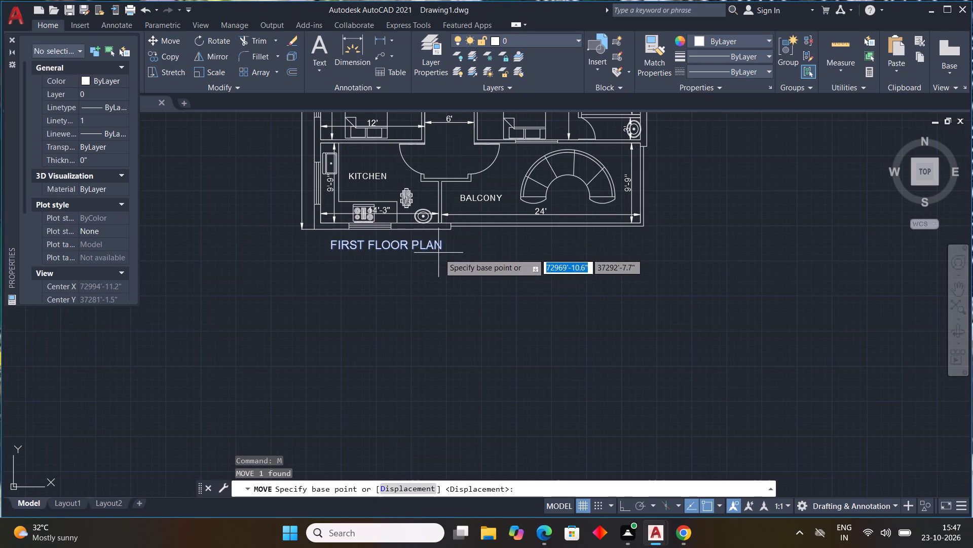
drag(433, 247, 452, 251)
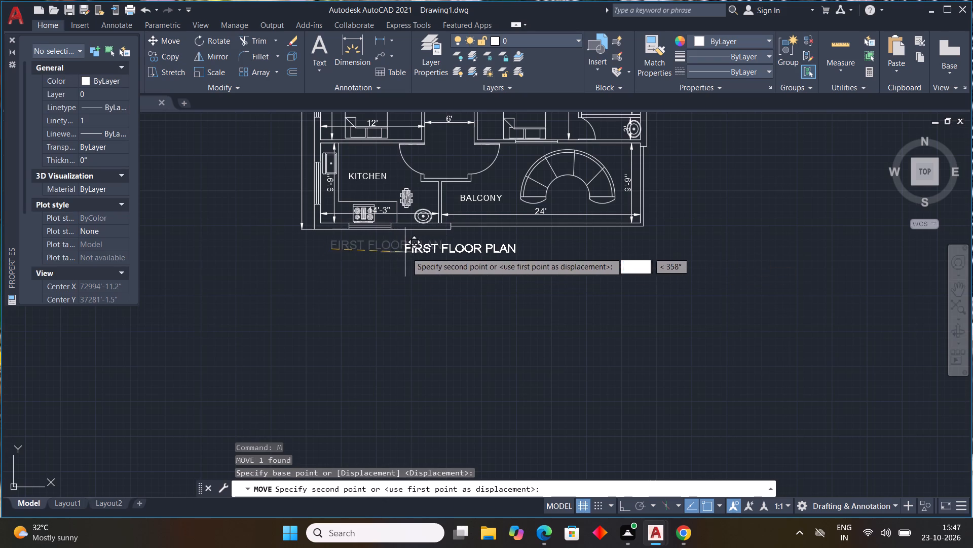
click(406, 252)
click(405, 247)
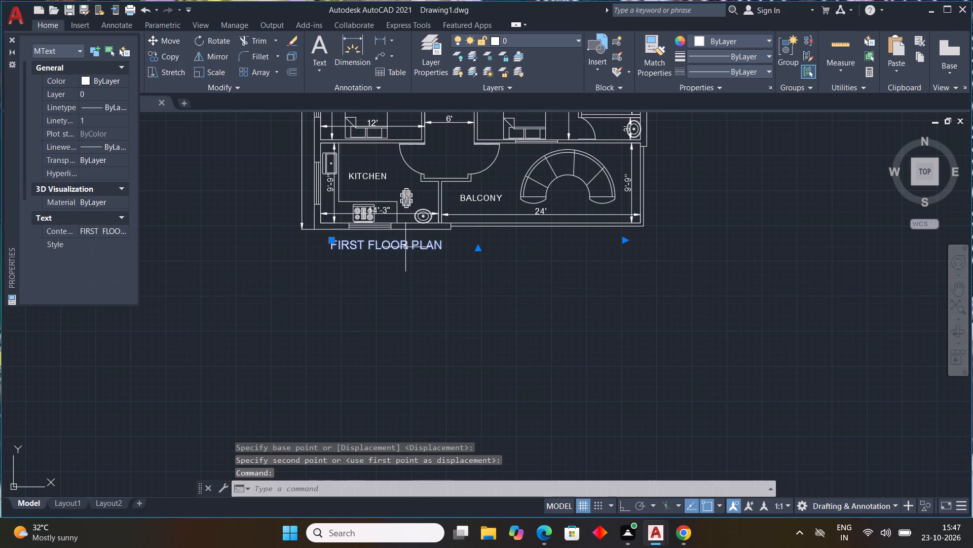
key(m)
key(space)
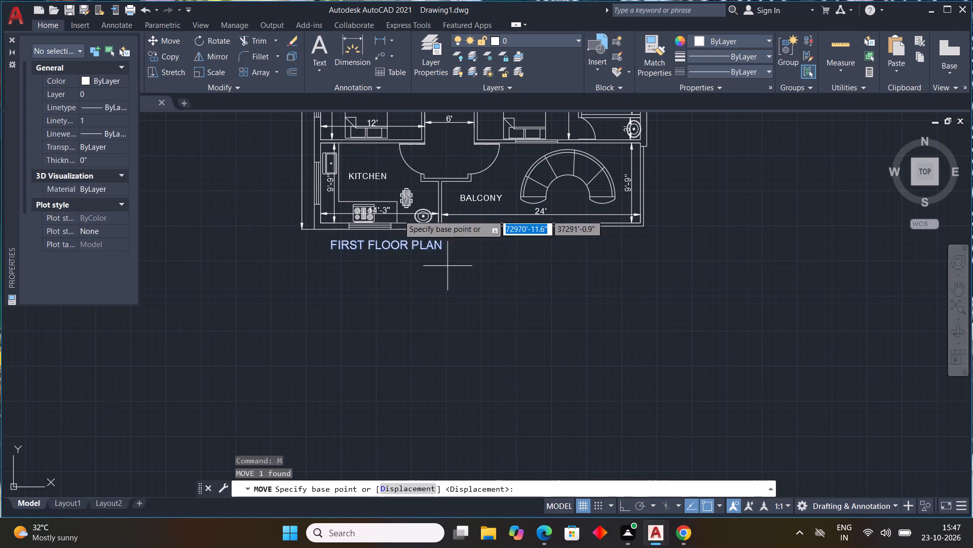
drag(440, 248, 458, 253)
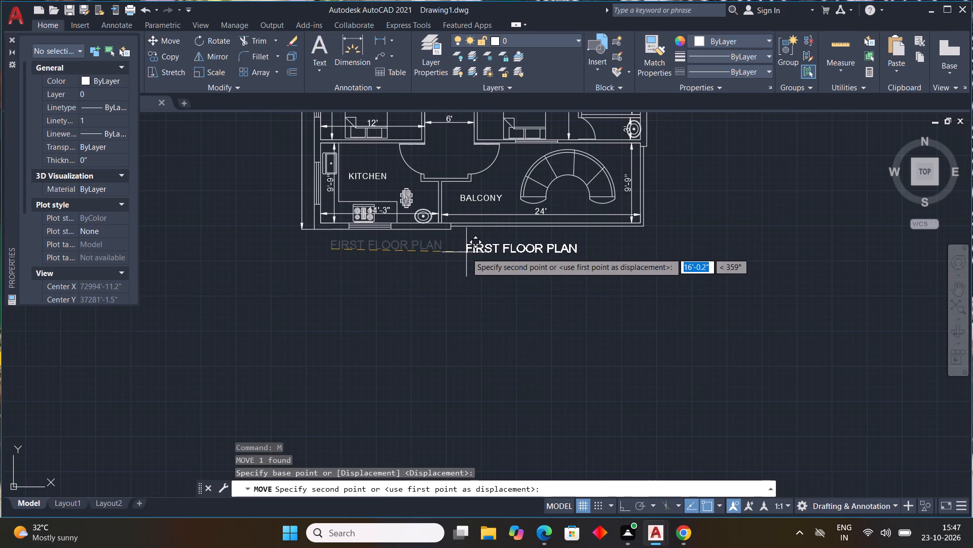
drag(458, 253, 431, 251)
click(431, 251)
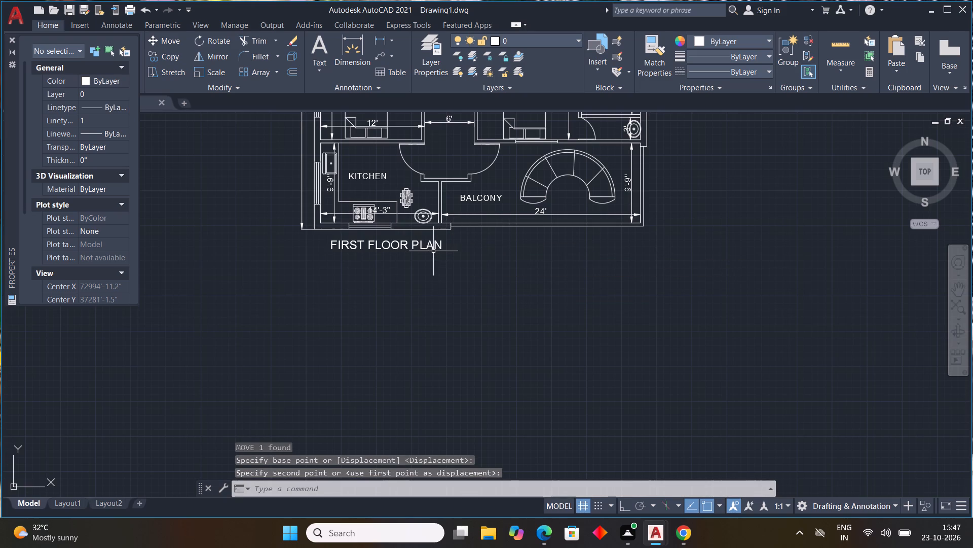
Move the FIRST FLOOR PLAN title across so it sits roughly centred beneath the plan.
click(434, 247)
scroll(446, 249, up, 2)
middle_drag(461, 277, 529, 342)
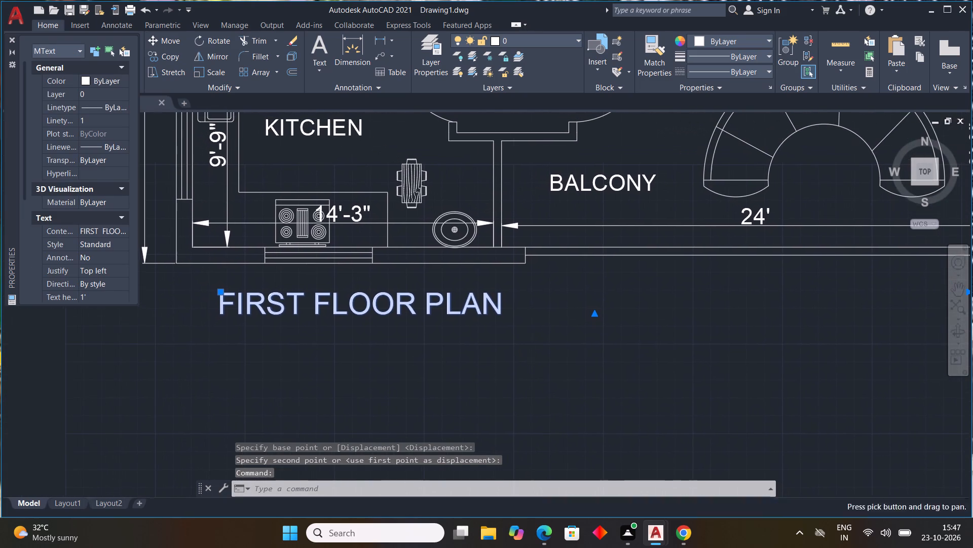
text(M)
key(space)
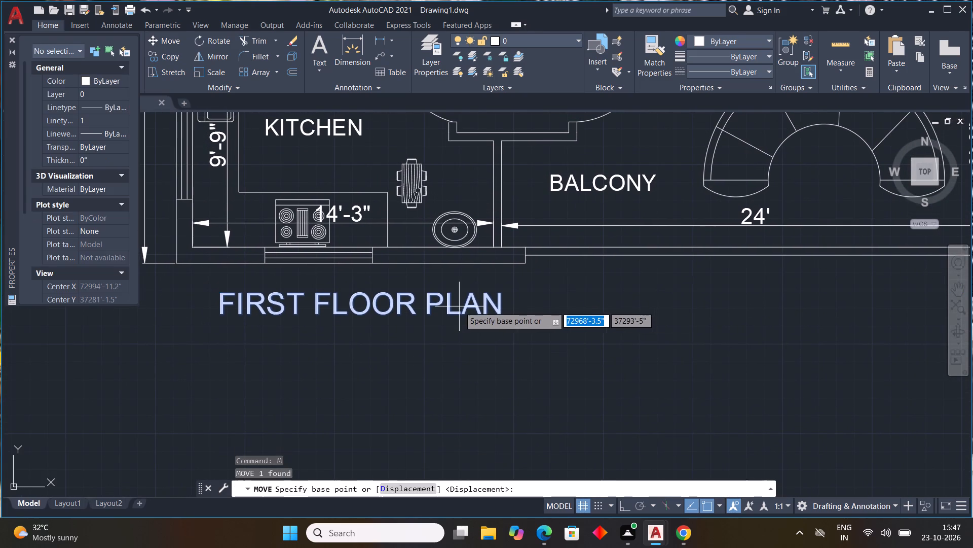
click(214, 314)
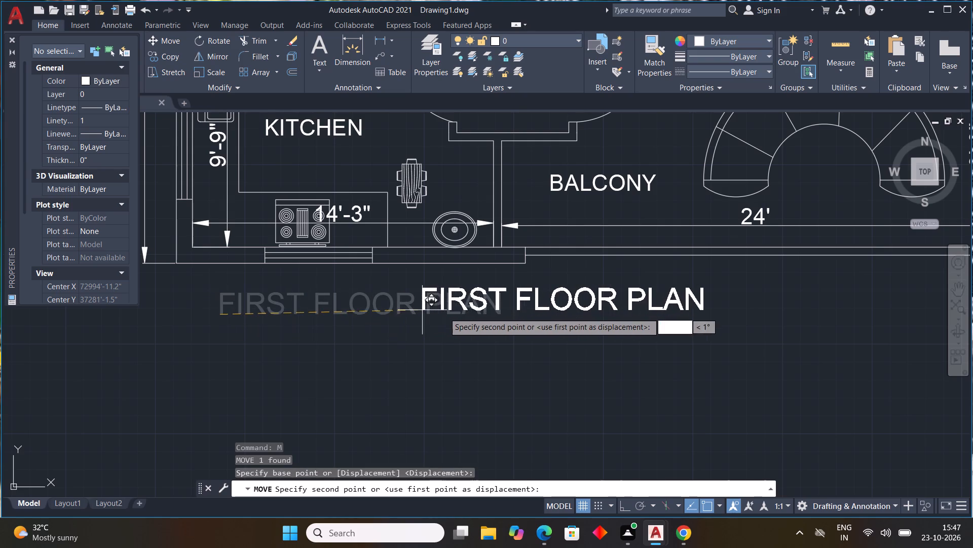
click(458, 312)
key(Escape)
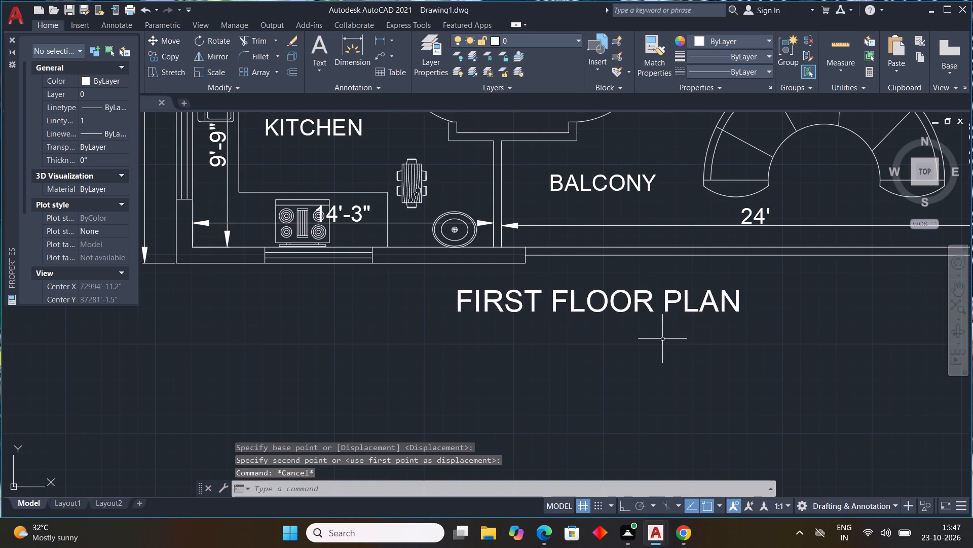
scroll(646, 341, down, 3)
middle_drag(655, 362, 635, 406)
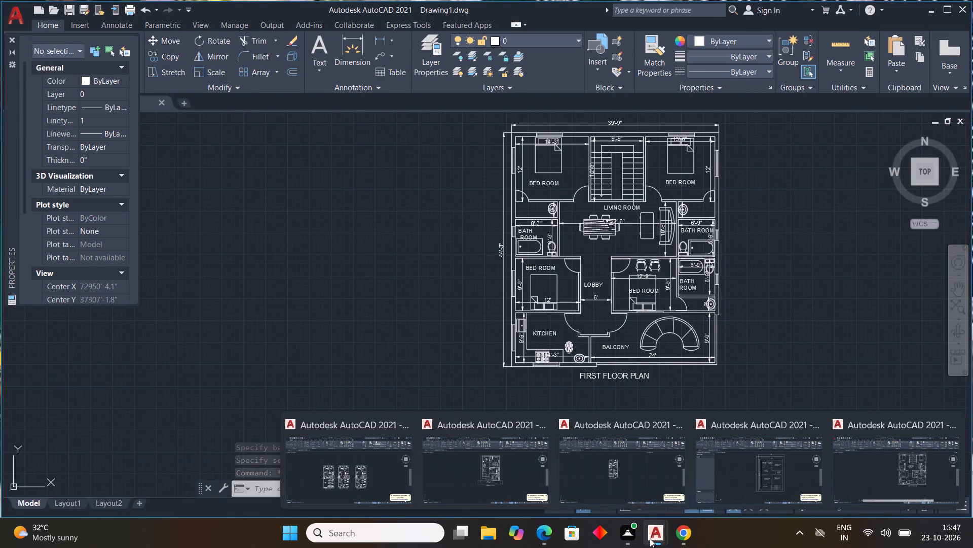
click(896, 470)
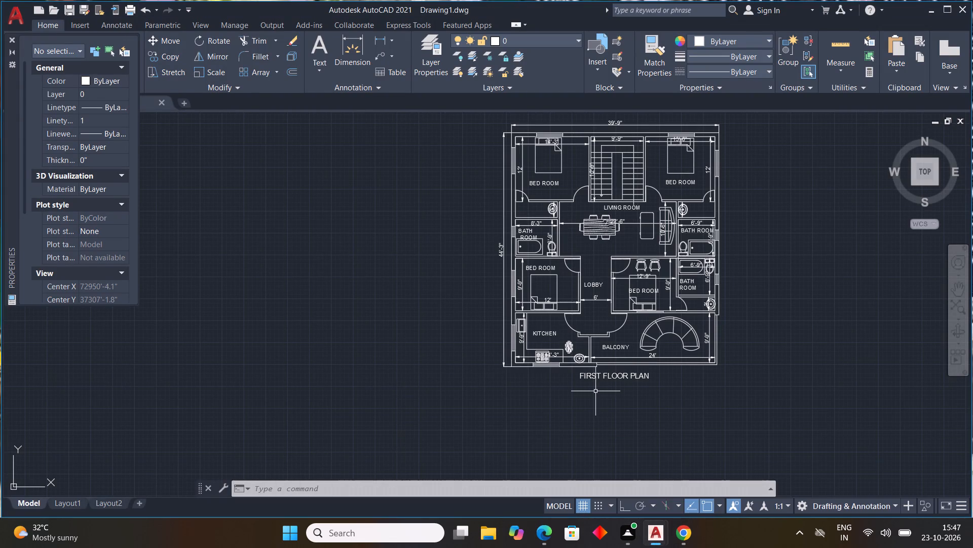
Hatch the west wall between the upper bedroom and bathroom windows, with its connected partitions, using a SOLID pattern in colour 0,0,0.
text(H)
key(space)
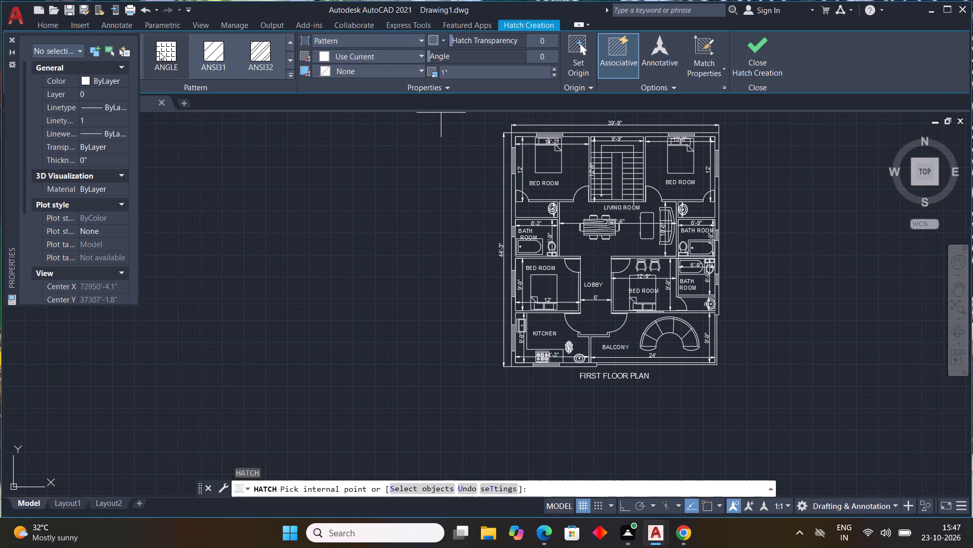
click(291, 74)
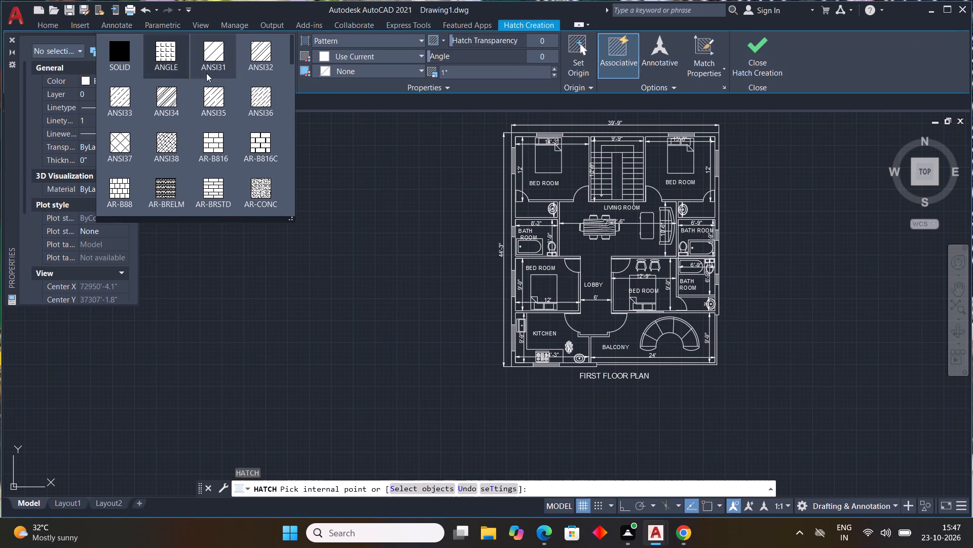
click(117, 49)
scroll(493, 172, up, 3)
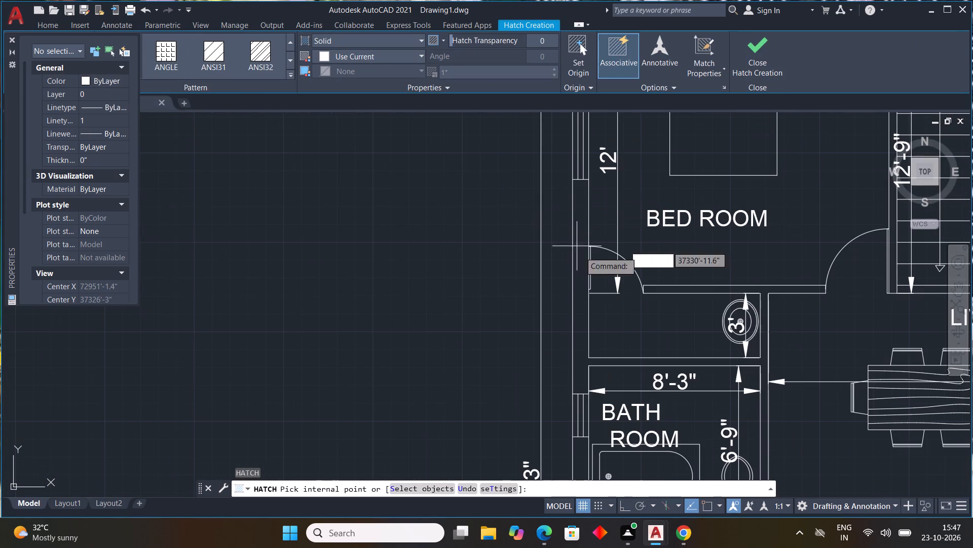
click(586, 258)
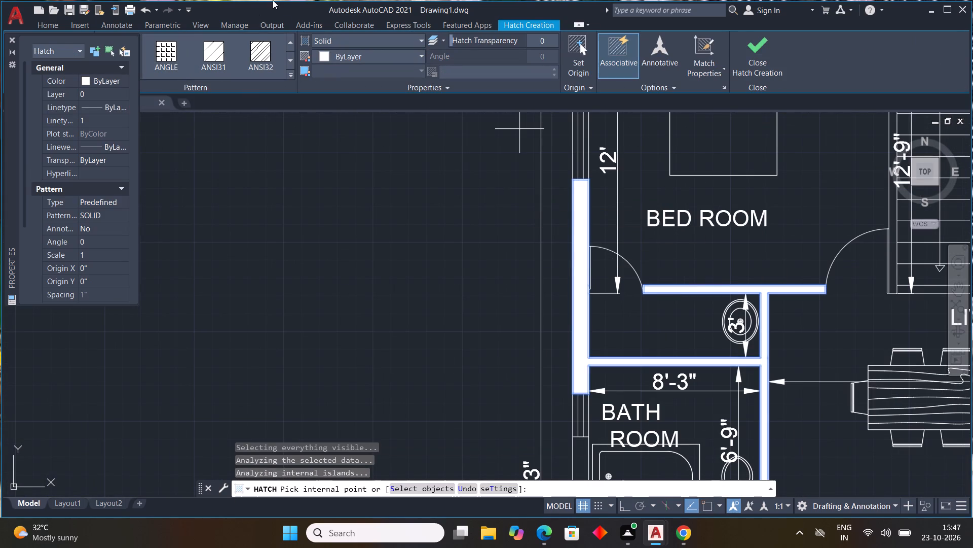
click(330, 53)
click(324, 105)
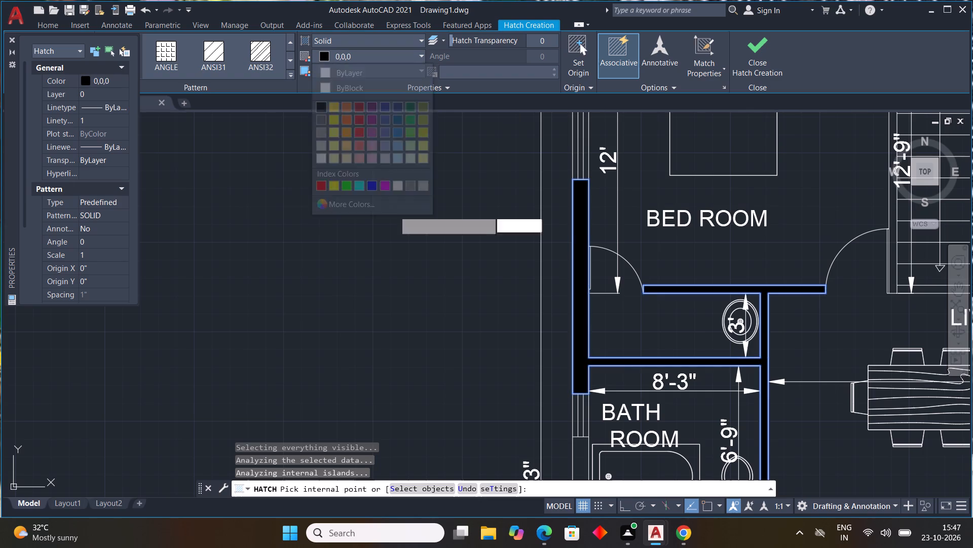
Add the plan's north walls, staircase walls and upper east walls with their connected partitions to the black solid hatch.
scroll(396, 219, down, 1)
middle_drag(396, 221, 258, 288)
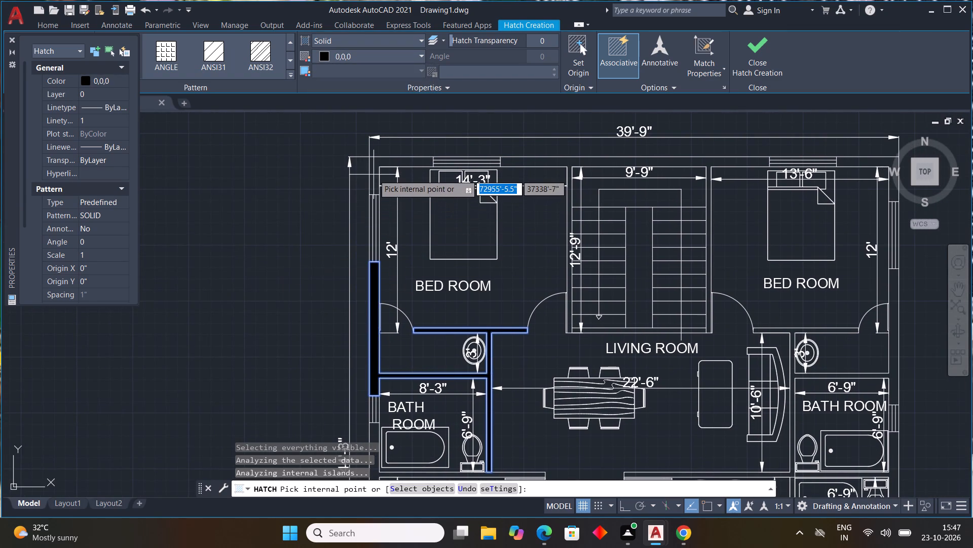
click(373, 175)
click(573, 162)
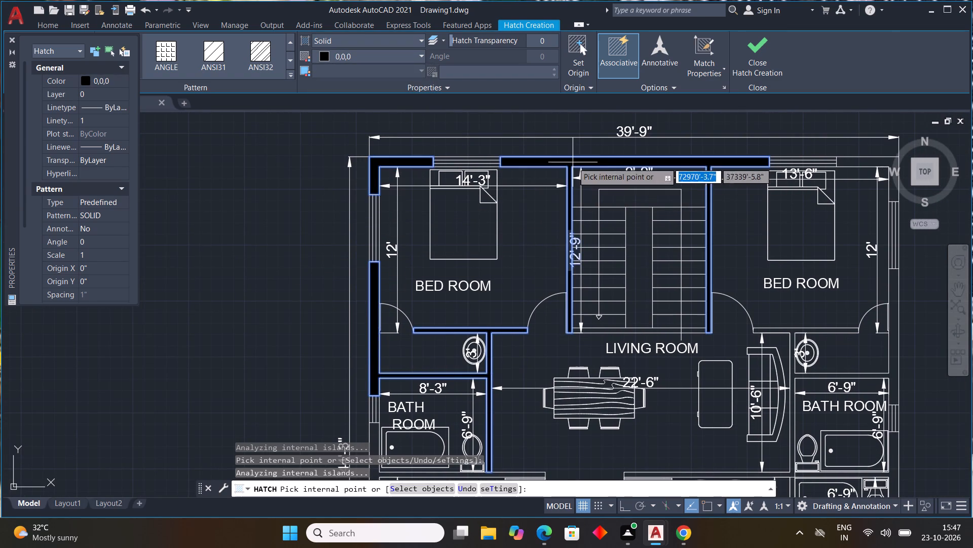
scroll(580, 232, down, 3)
scroll(682, 228, up, 2)
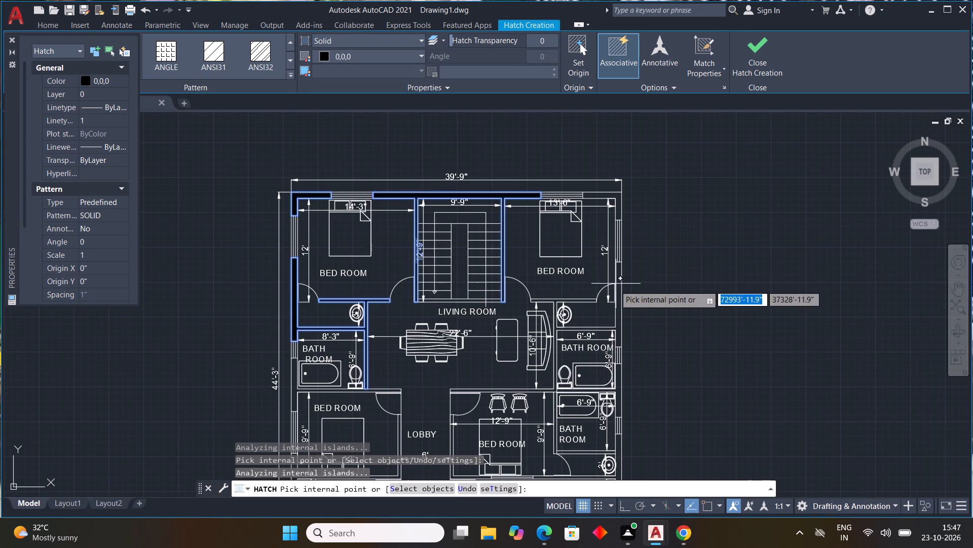
click(619, 288)
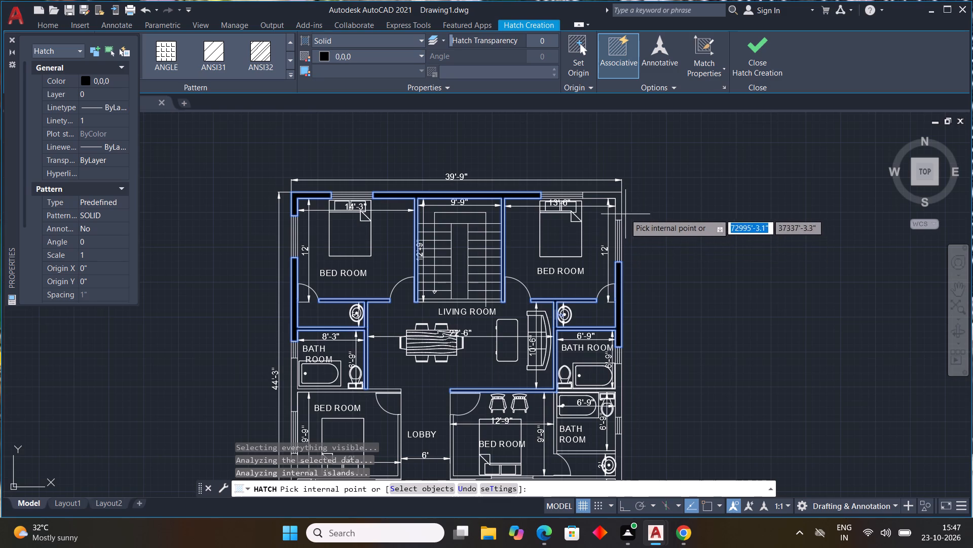
click(618, 211)
Extend the black solid hatch to the east walls beside the two bathrooms and the partition between the lower bathroom and bedroom.
middle_drag(701, 289, 667, 235)
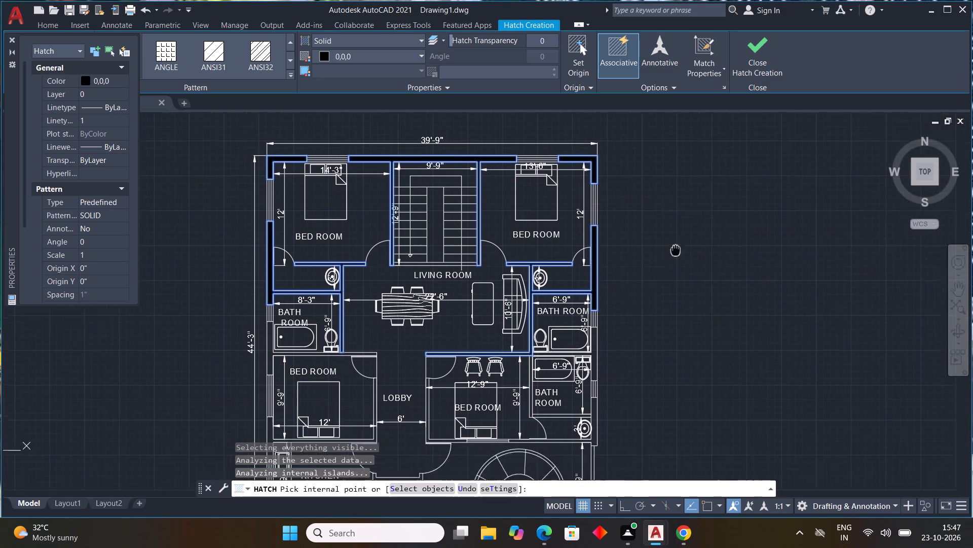
middle_drag(667, 235, 661, 162)
click(578, 272)
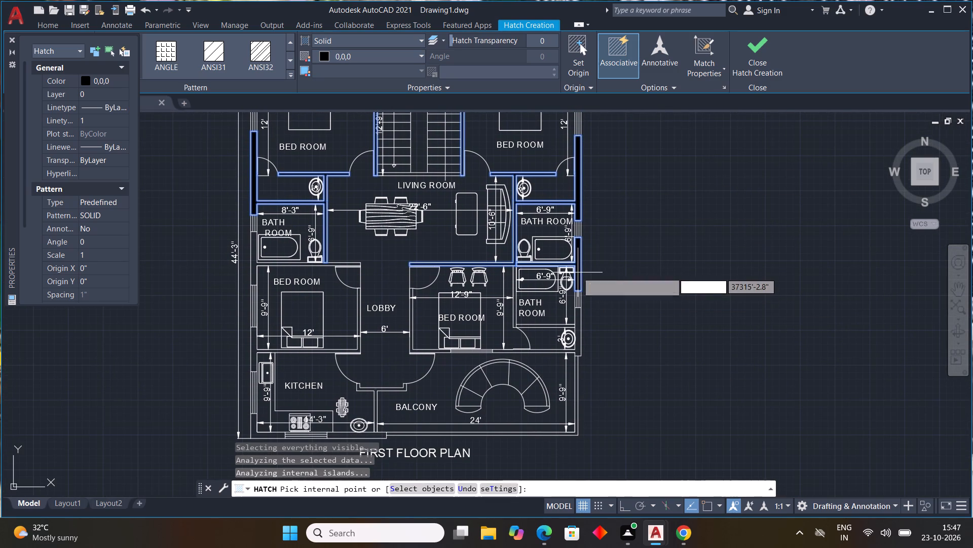
middle_drag(639, 341, 638, 279)
scroll(639, 341, down, 1)
scroll(614, 284, up, 3)
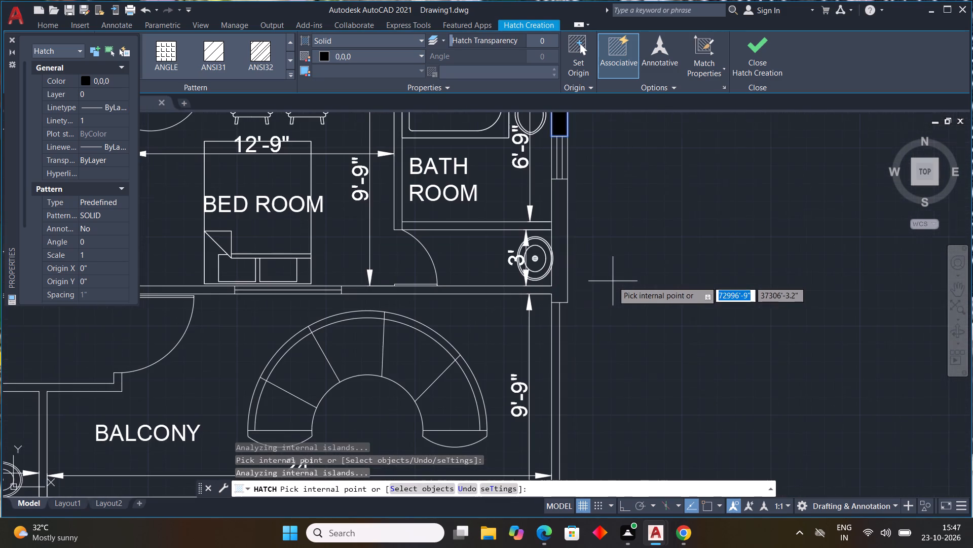
click(561, 270)
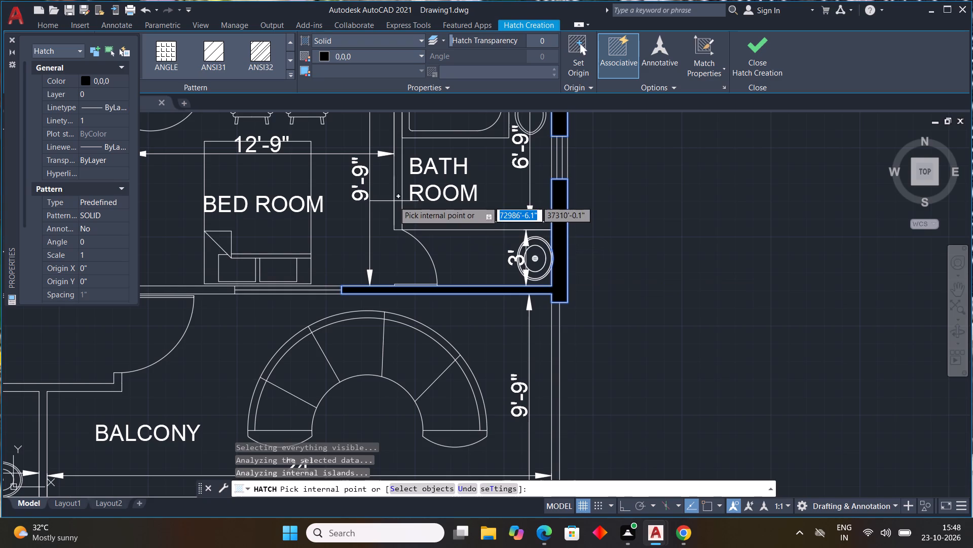
click(394, 201)
Extend the black solid hatch to the lower west walls, the kitchen's exterior walls and the partition between kitchen and balcony.
scroll(460, 250, down, 3)
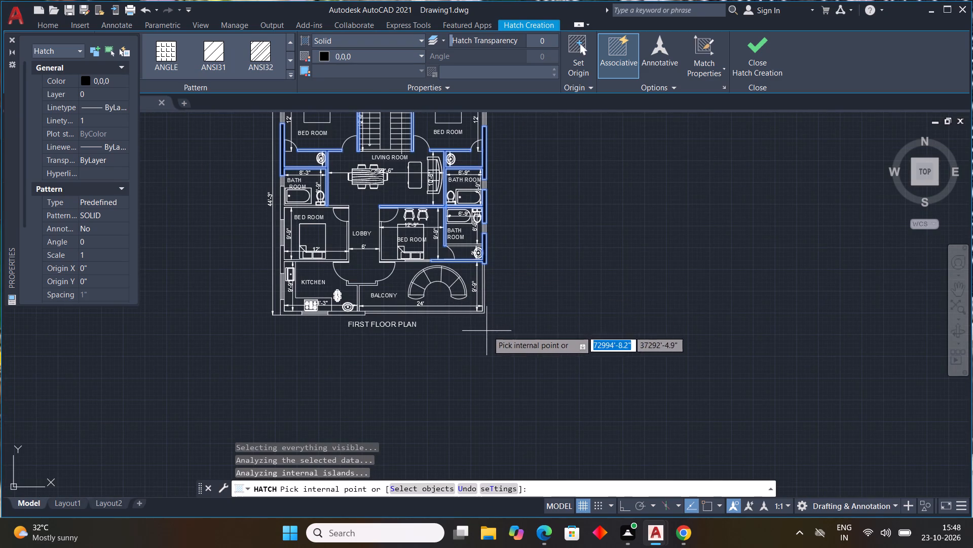
middle_drag(489, 331, 565, 330)
scroll(346, 223, up, 1)
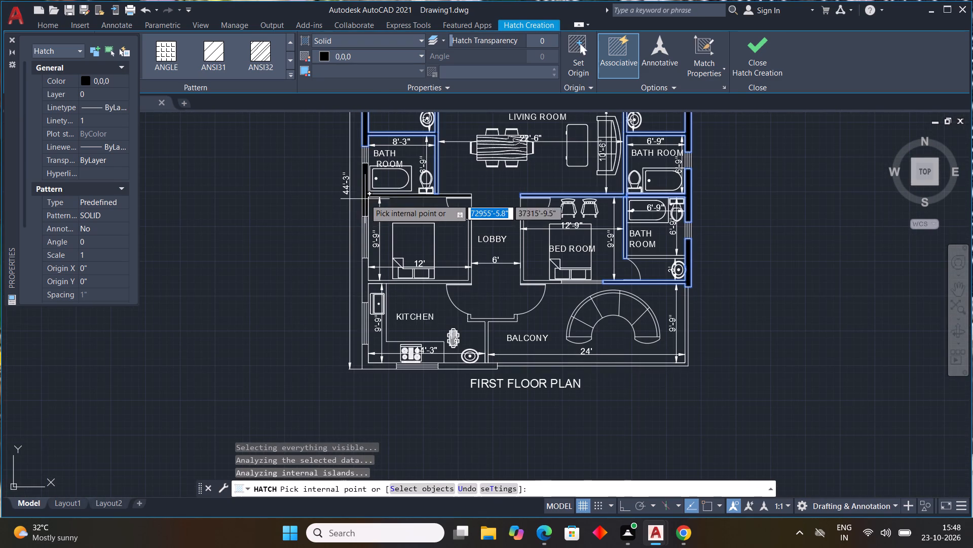
click(365, 199)
click(364, 282)
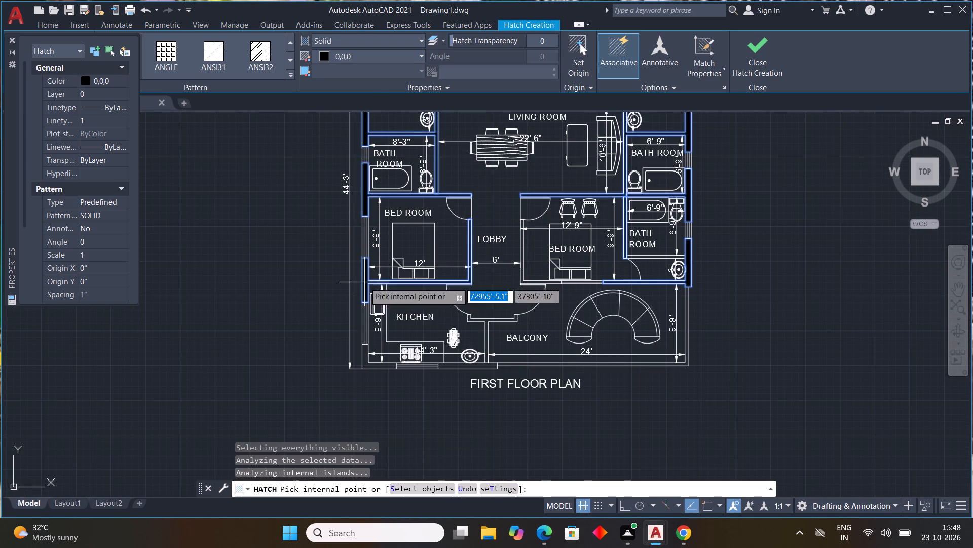
click(365, 366)
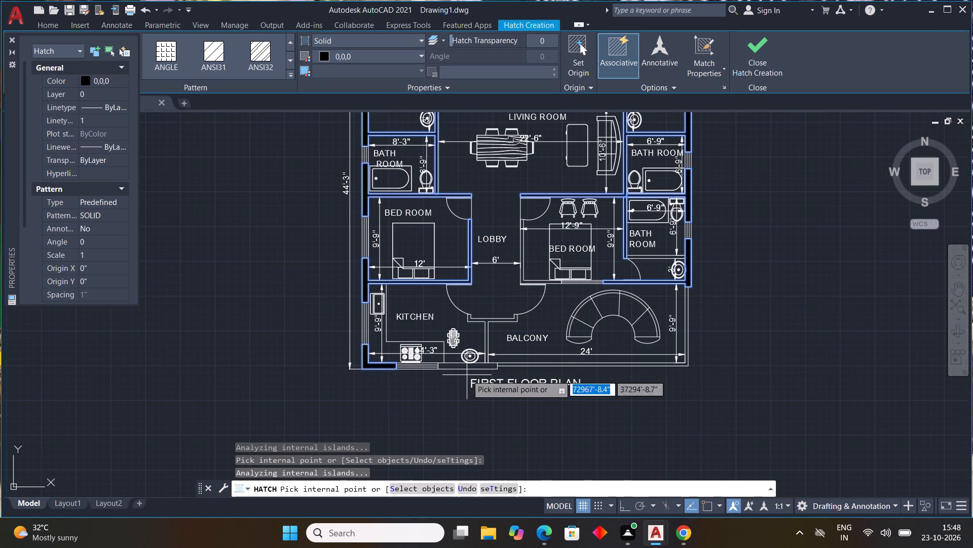
click(467, 368)
scroll(484, 334, up, 2)
click(490, 341)
Fill the remaining wall between the lobby and the lower east bedroom with the black solid hatch and finish hatching.
scroll(514, 347, down, 2)
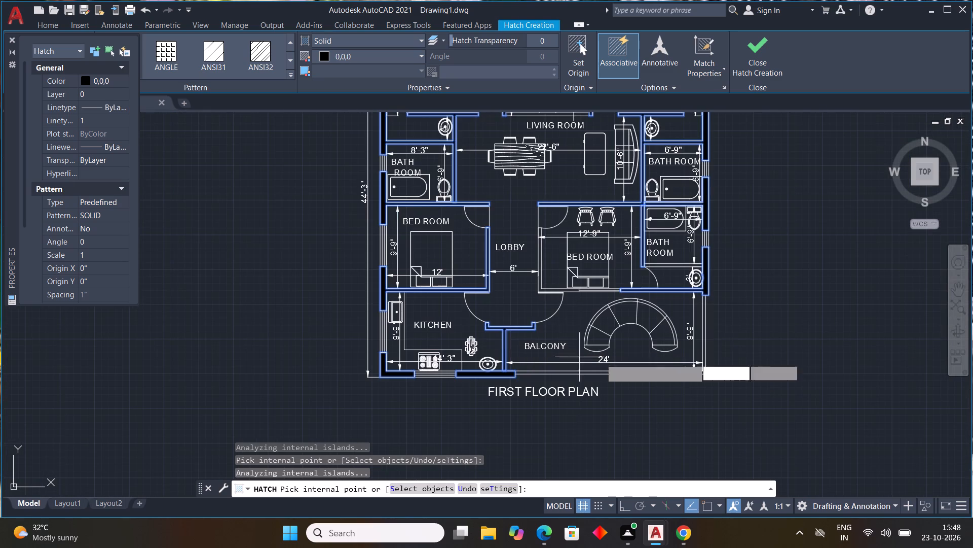
scroll(538, 272, up, 2)
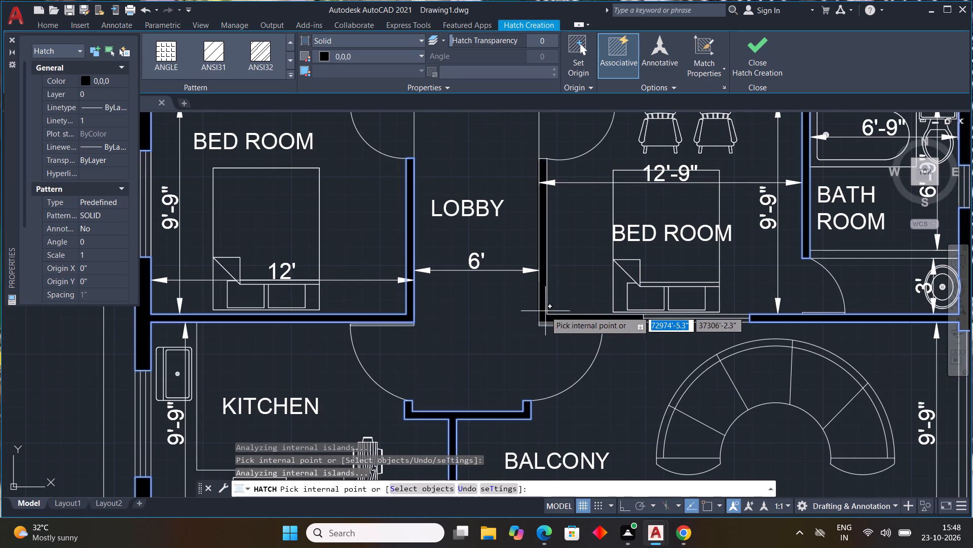
click(545, 311)
scroll(682, 332, down, 2)
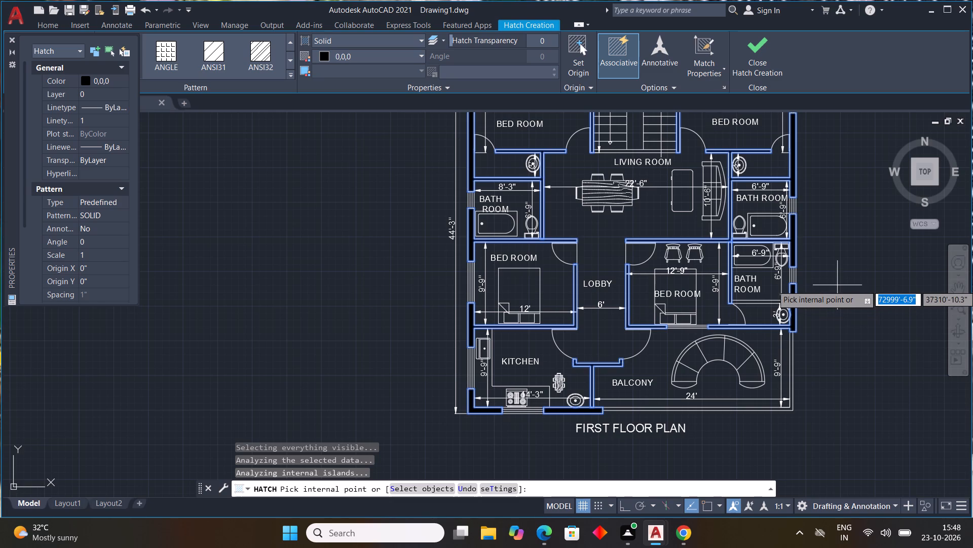
middle_drag(624, 275, 605, 281)
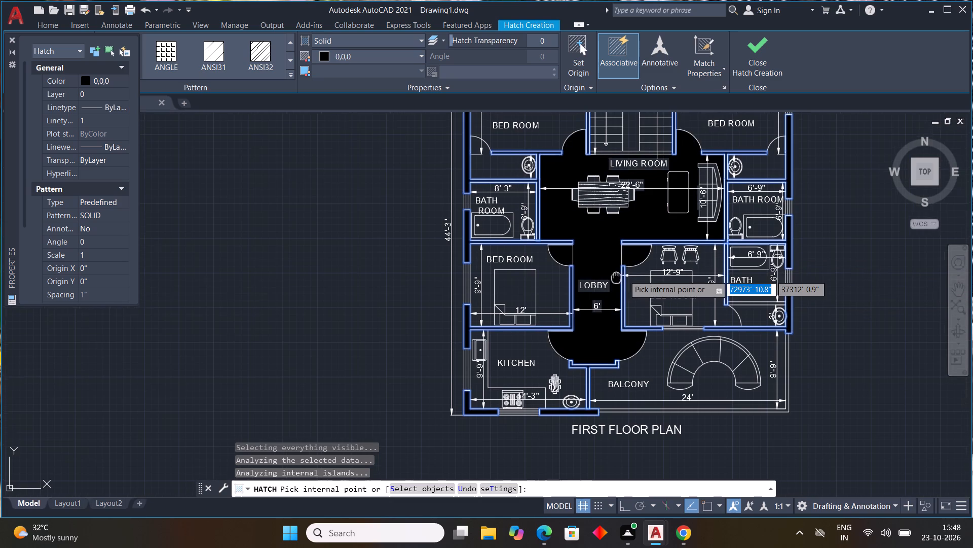
middle_drag(605, 281, 473, 302)
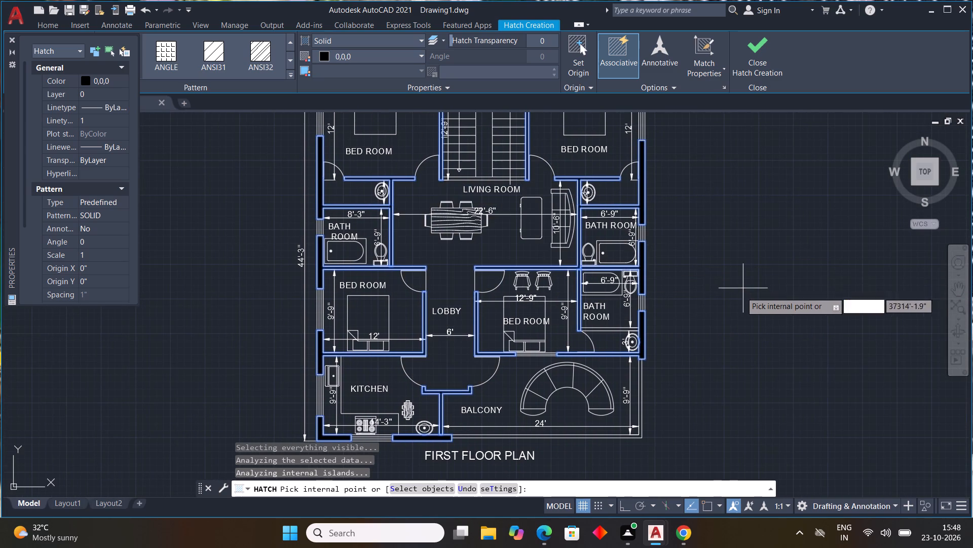
scroll(740, 294, down, 1)
middle_drag(733, 305, 631, 362)
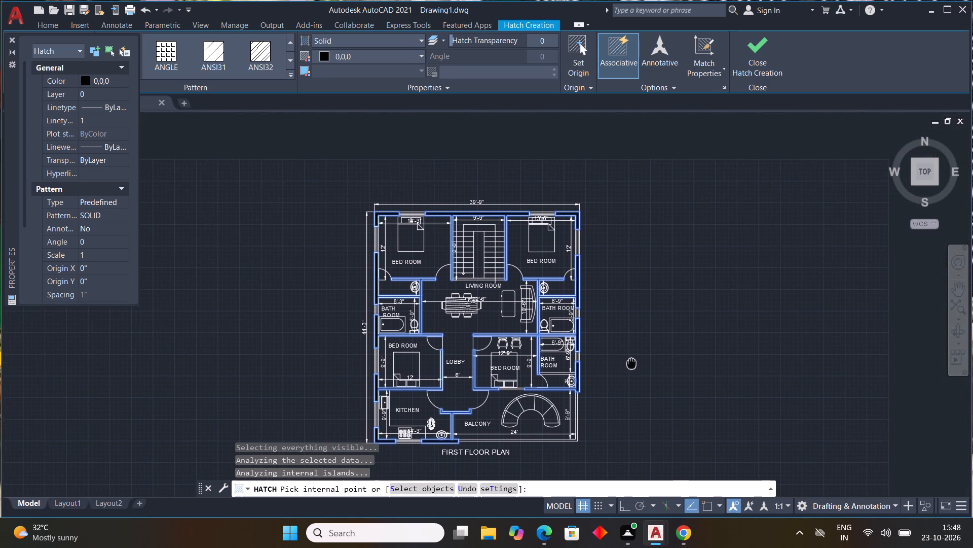
middle_drag(631, 362, 605, 331)
key(Escape)
key(Escape)
key(Escape)
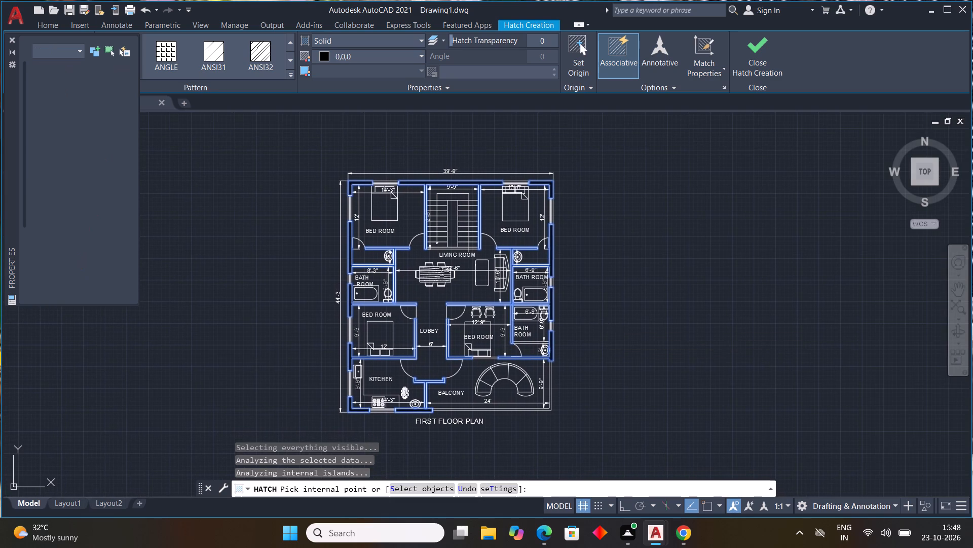
key(Escape)
key(Escape)
key(Escape)
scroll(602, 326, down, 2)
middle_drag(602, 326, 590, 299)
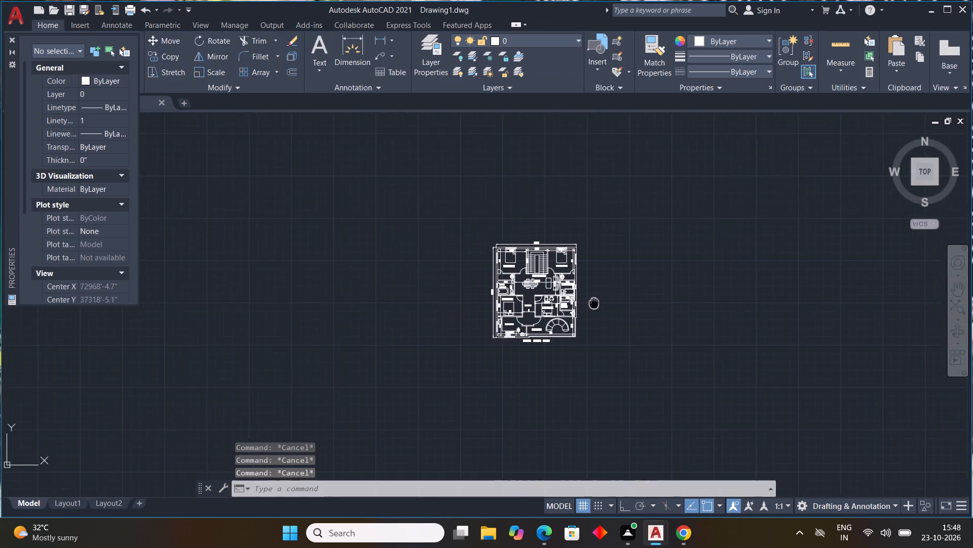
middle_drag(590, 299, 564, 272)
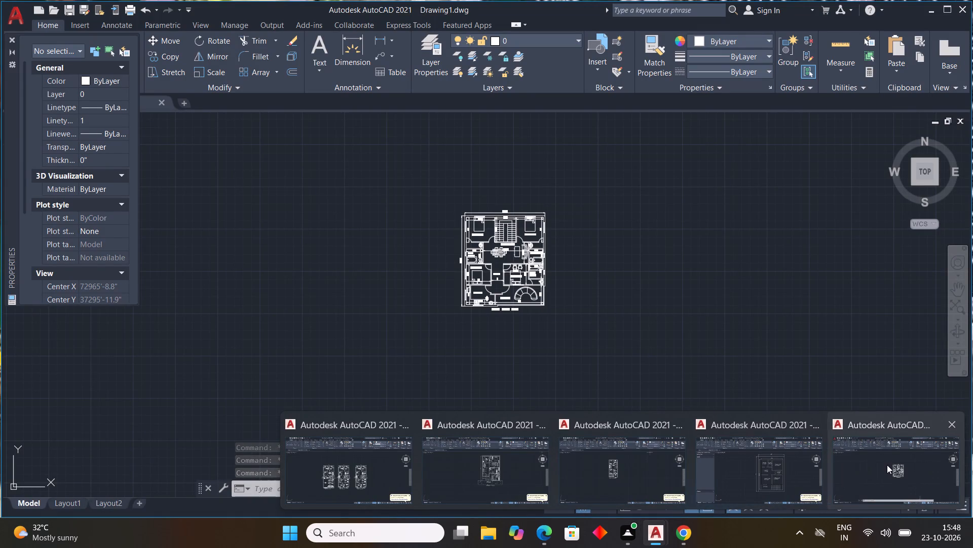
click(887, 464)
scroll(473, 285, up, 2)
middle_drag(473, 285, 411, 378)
Save the drawing in the Documents folder under the name TASK-75.
key(ctrl+s)
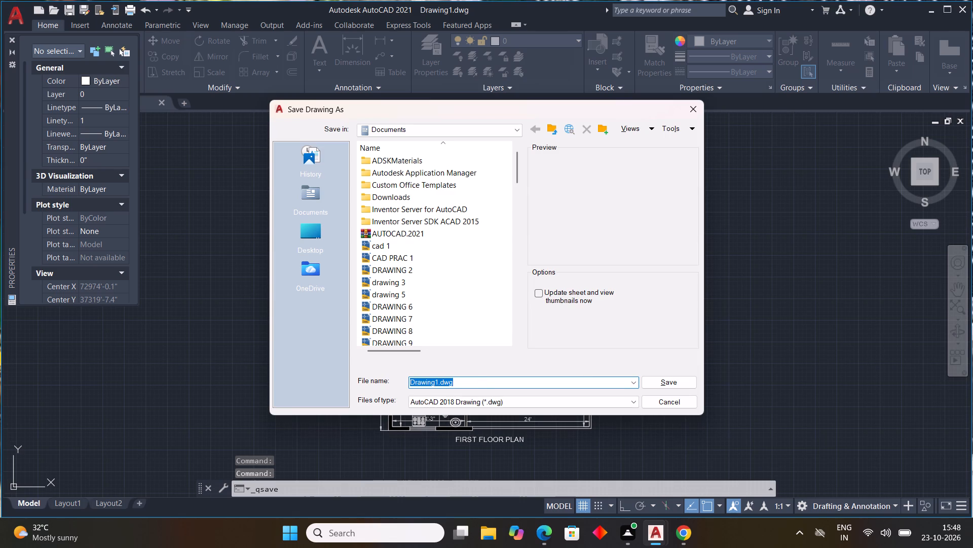
drag(479, 382, 329, 374)
text(TASK)
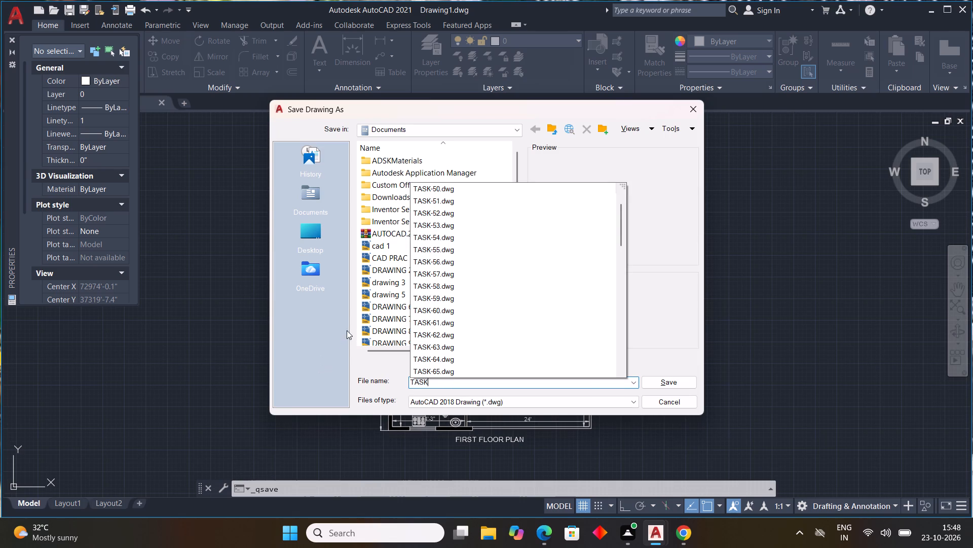
scroll(501, 295, down, 4)
scroll(512, 374, down, 8)
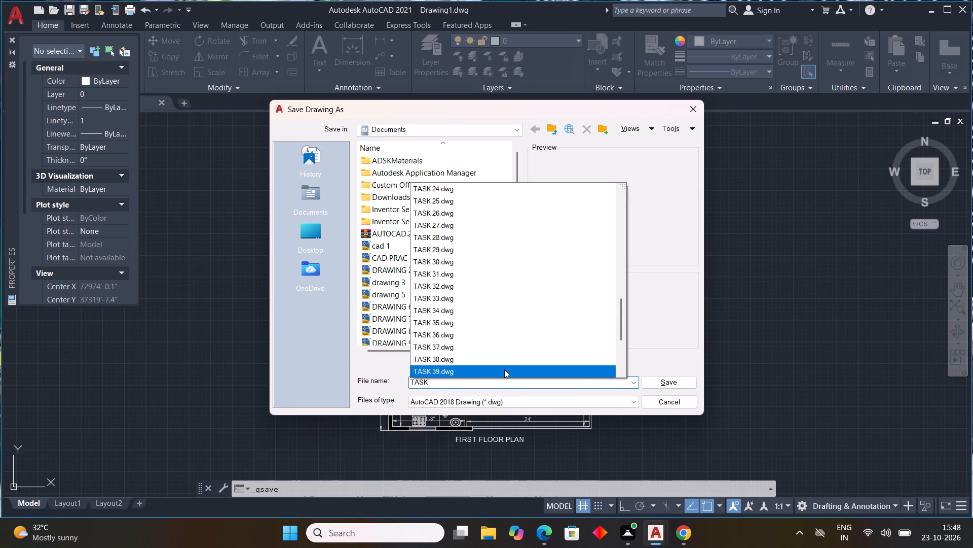
scroll(497, 341, down, 3)
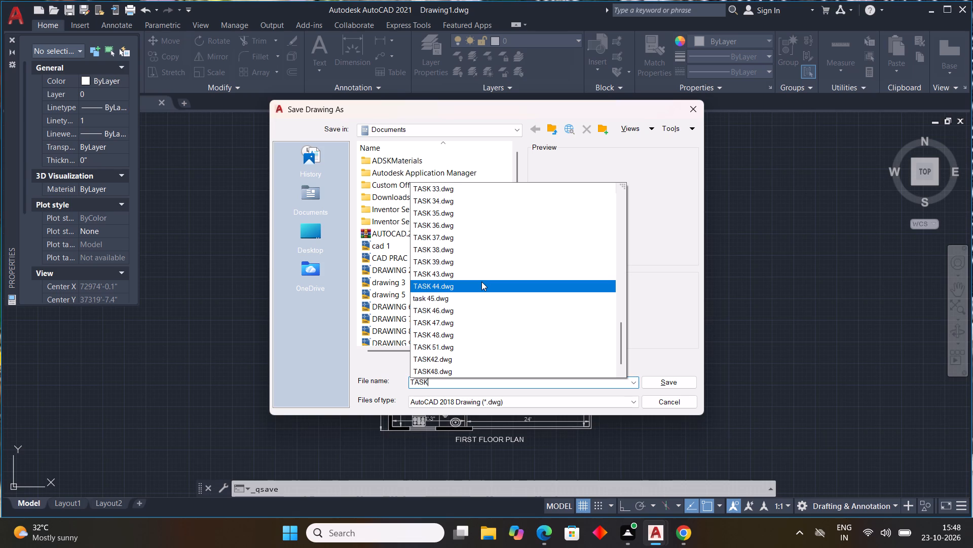
key(minus)
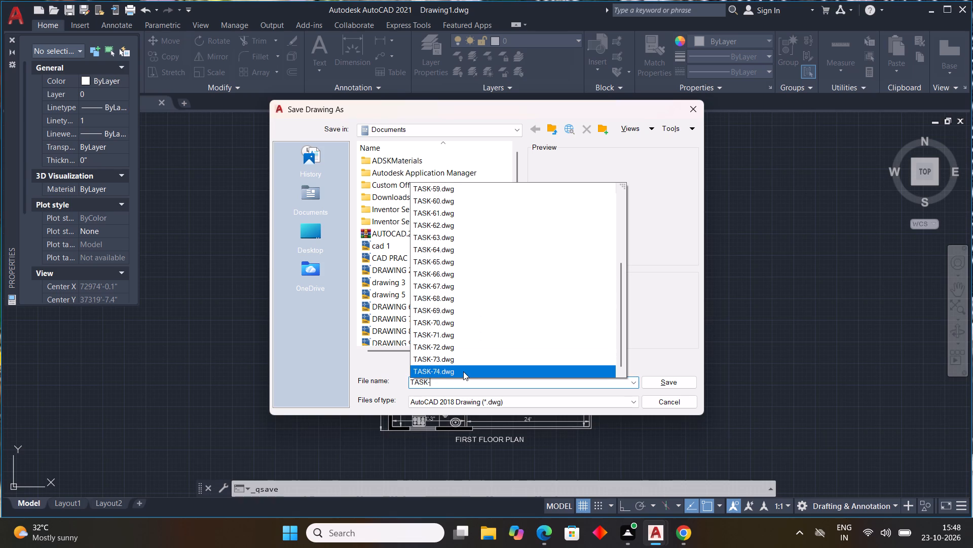
text(75)
click(677, 379)
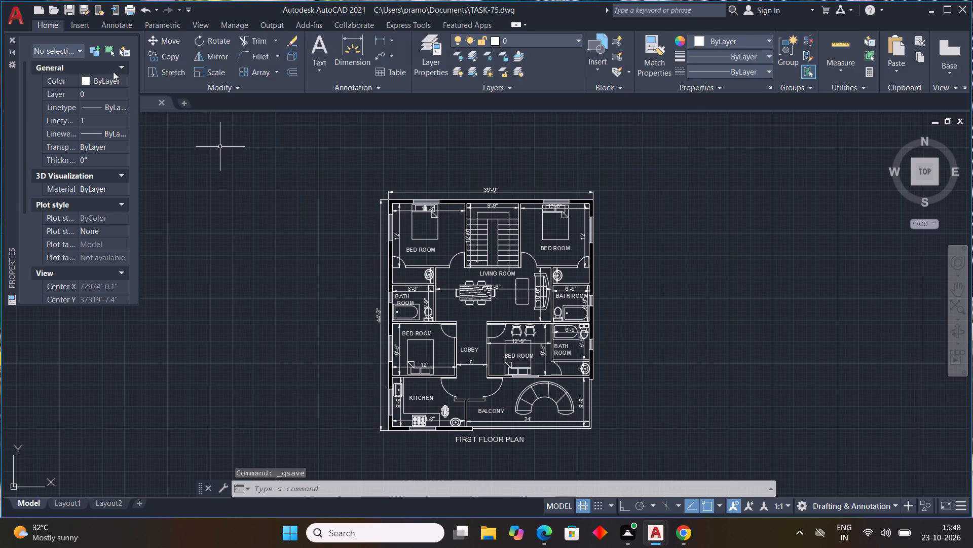
key(ctrl+s)
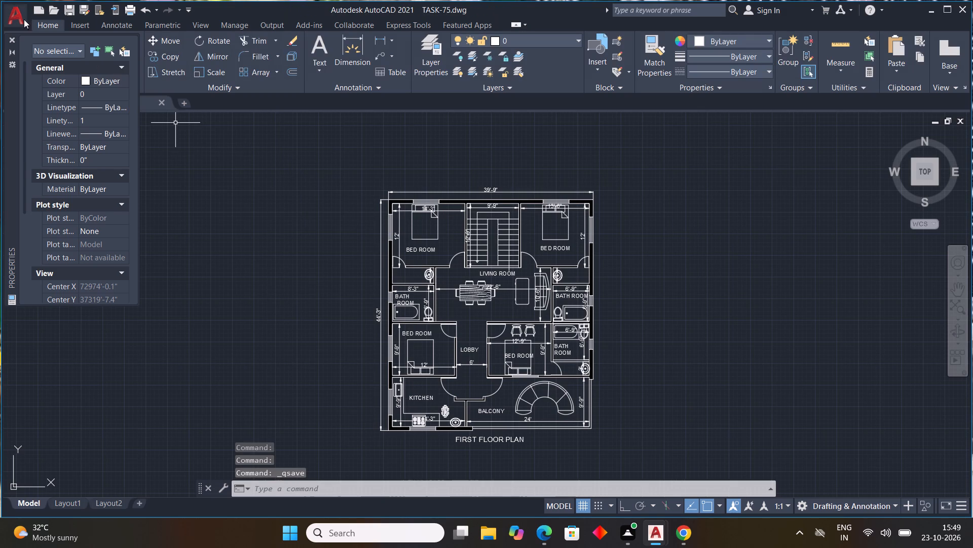
Save the drawing again with Save As under the name TASK-75 in Documents, replacing the existing file.
click(24, 19)
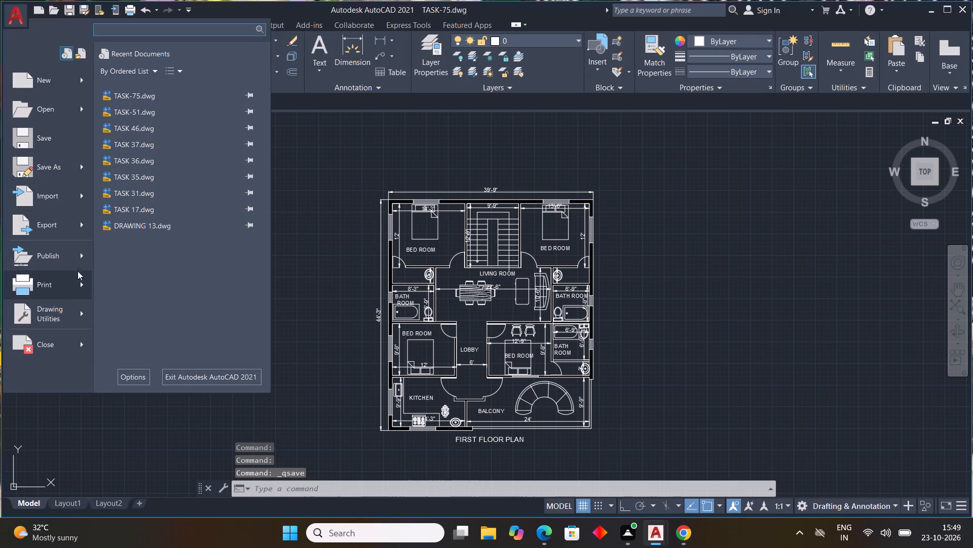
click(79, 164)
click(79, 168)
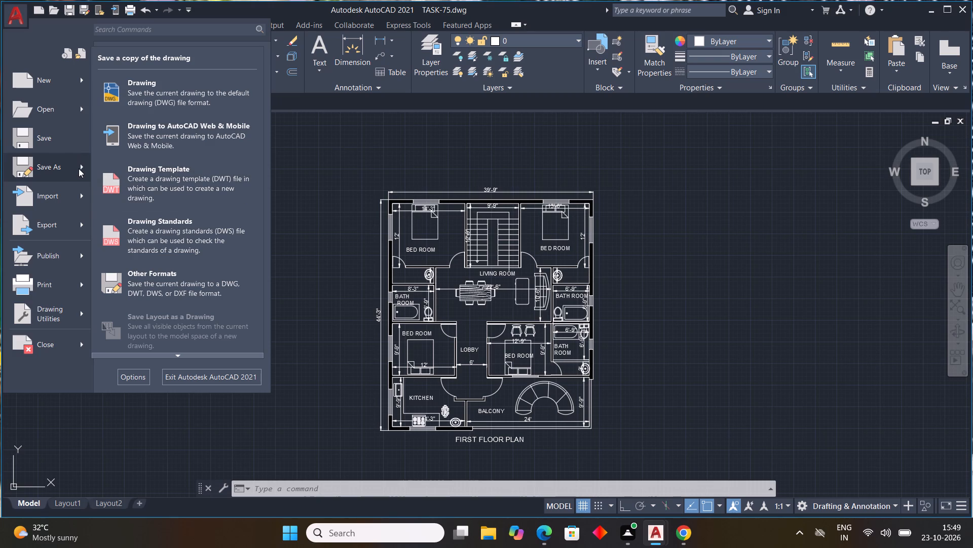
click(60, 163)
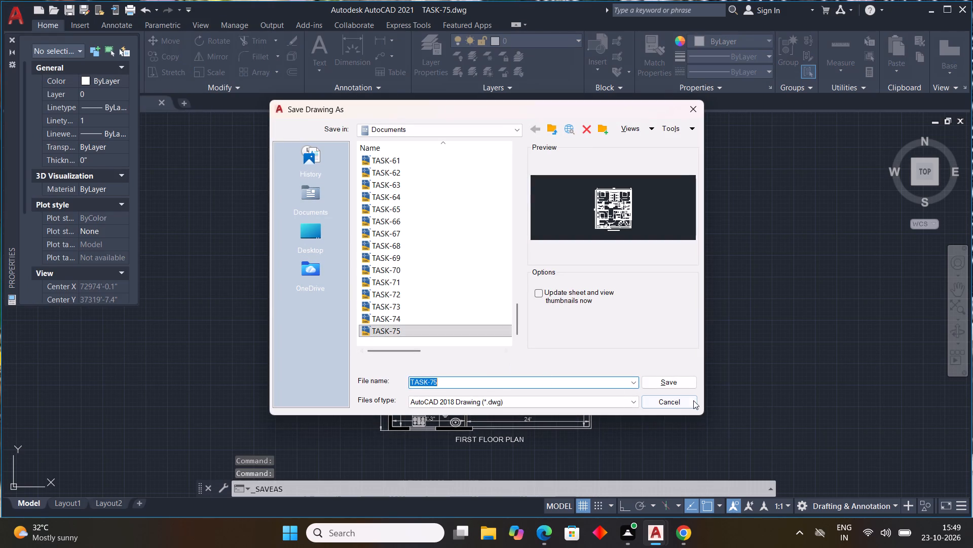
click(686, 386)
click(452, 290)
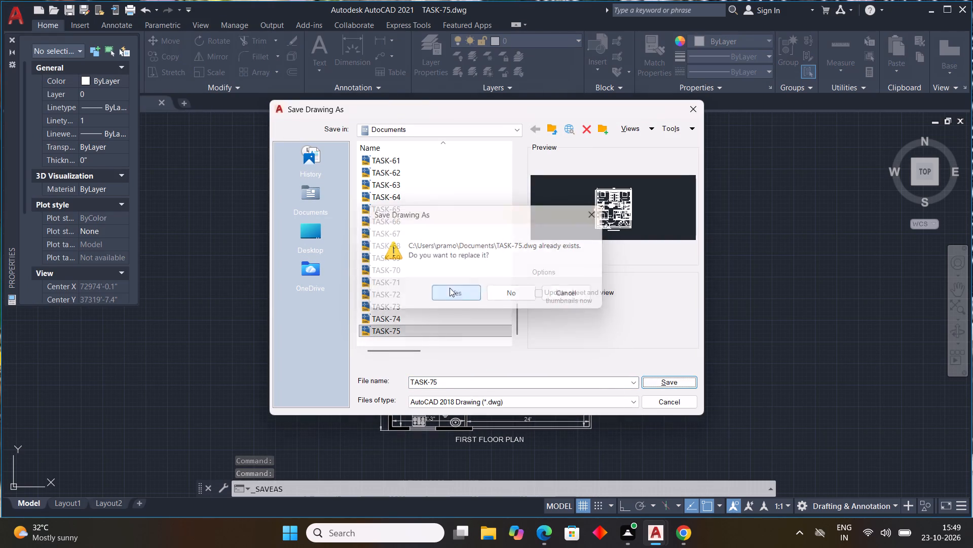
Set up a plot to AutoCAD PDF (High Quality Print).pc3 with a window plot area enclosing the whole floor plan and its title.
click(1, 12)
click(14, 19)
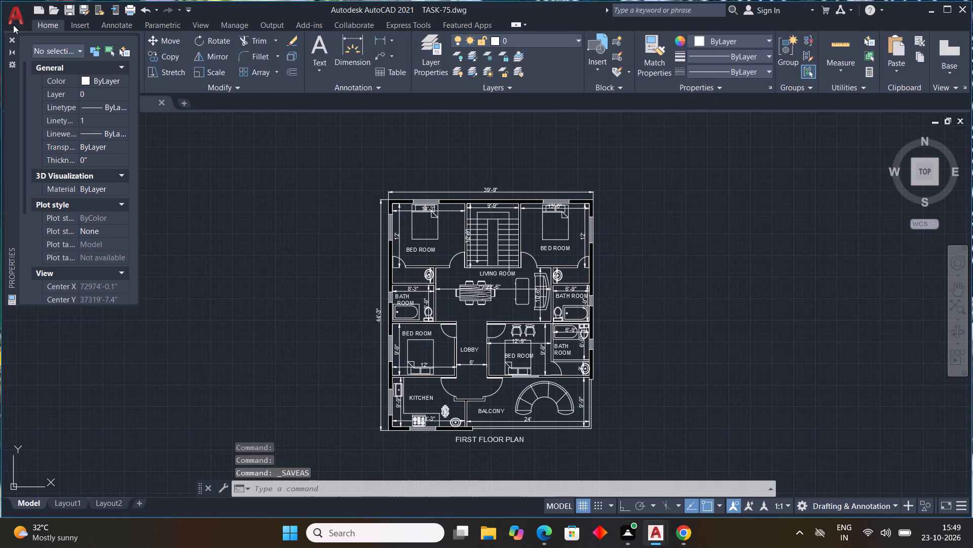
click(45, 286)
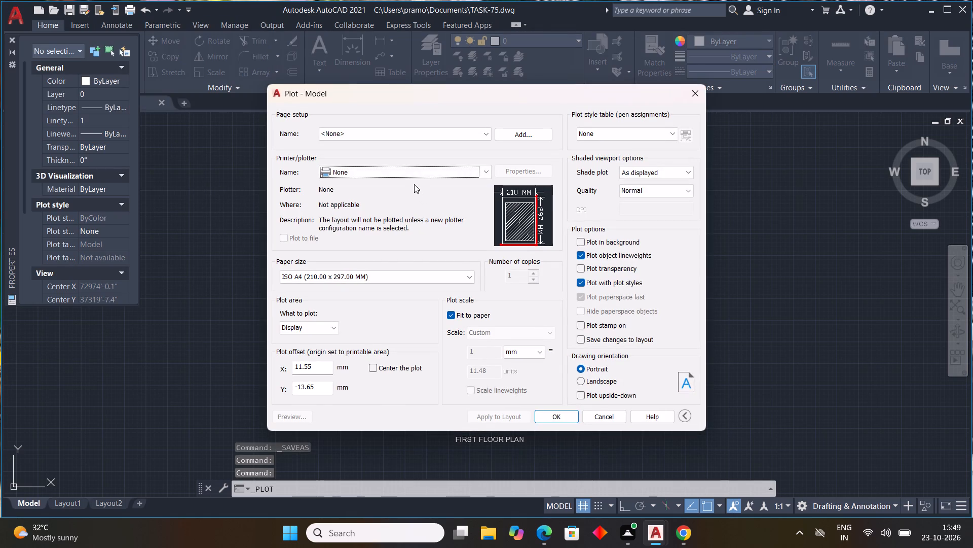
click(407, 174)
click(416, 233)
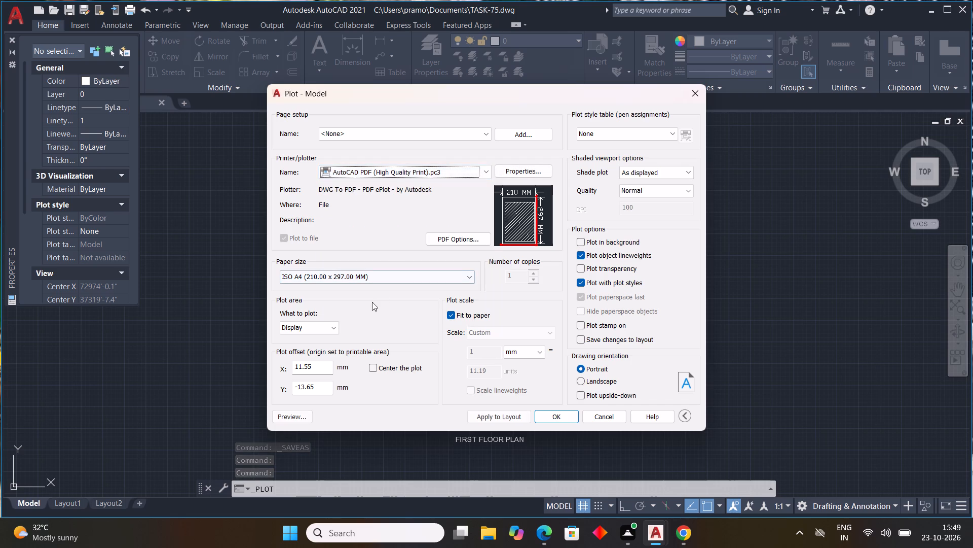
click(325, 328)
click(308, 364)
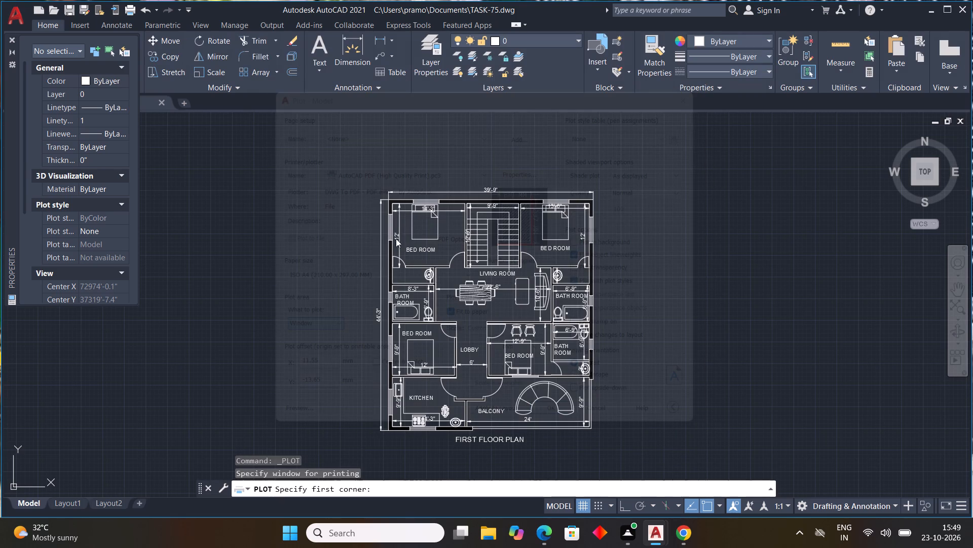
click(341, 165)
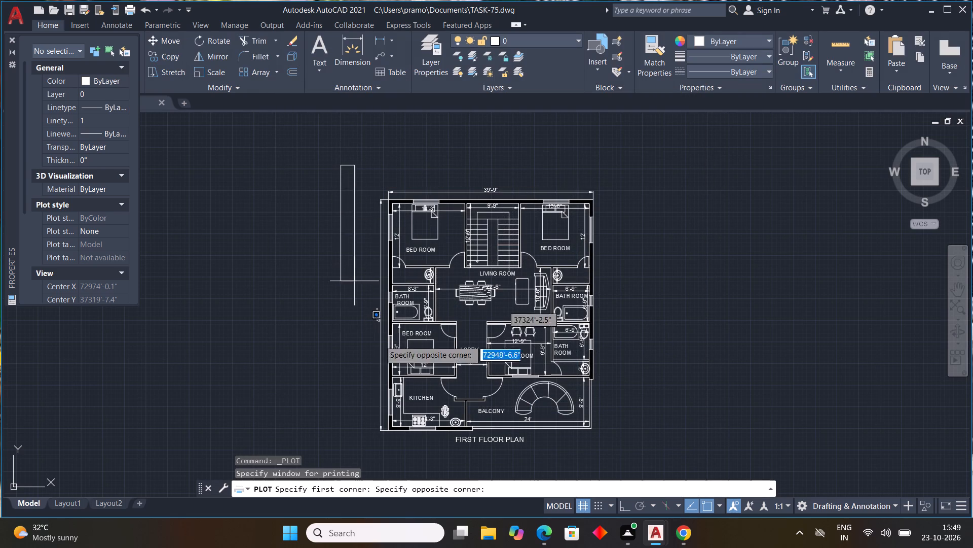
click(636, 460)
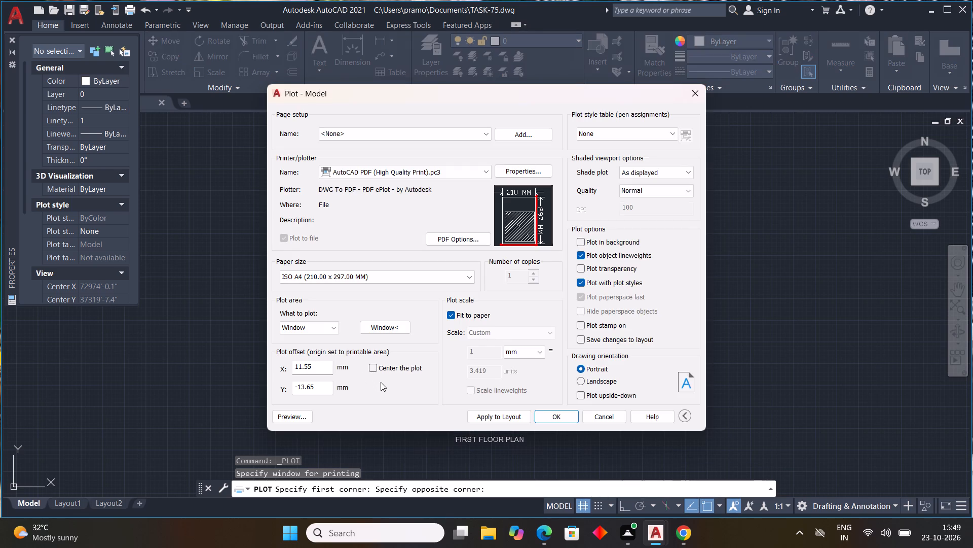
Centre the plot on the sheet, set the plot scale units to inches and apply these settings to the layout.
click(374, 370)
click(522, 354)
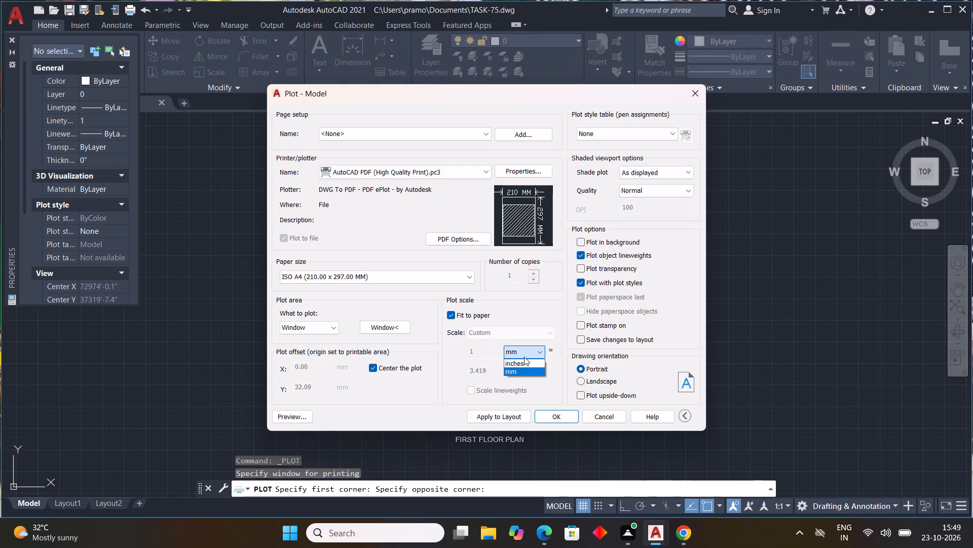
click(525, 361)
click(508, 417)
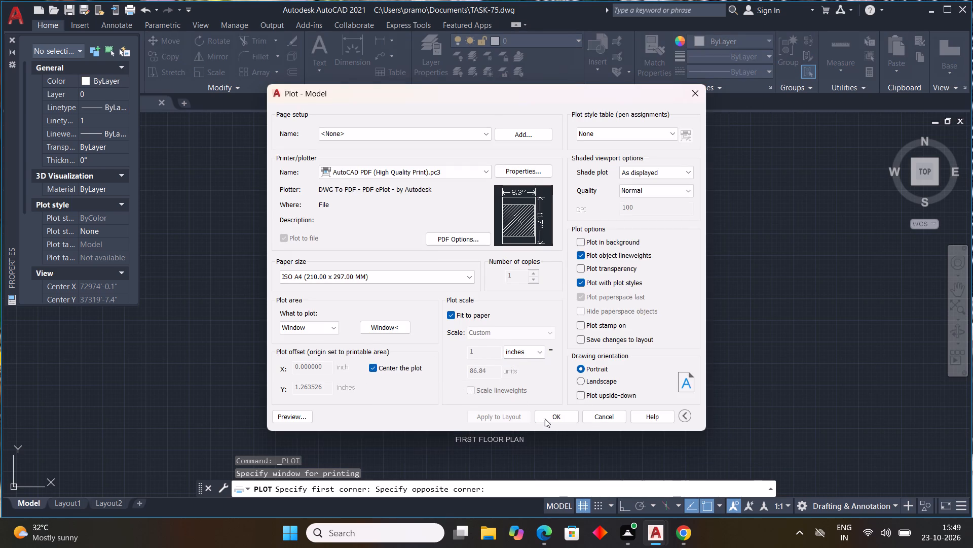
Plot the floor plan to a PDF file named TASK-75-Model.pdf in the Documents folder.
click(545, 419)
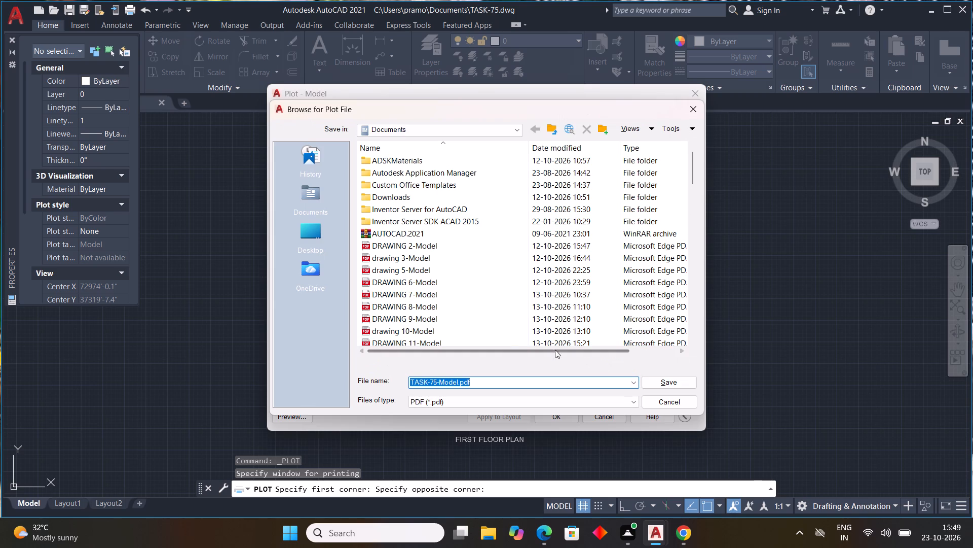
click(681, 384)
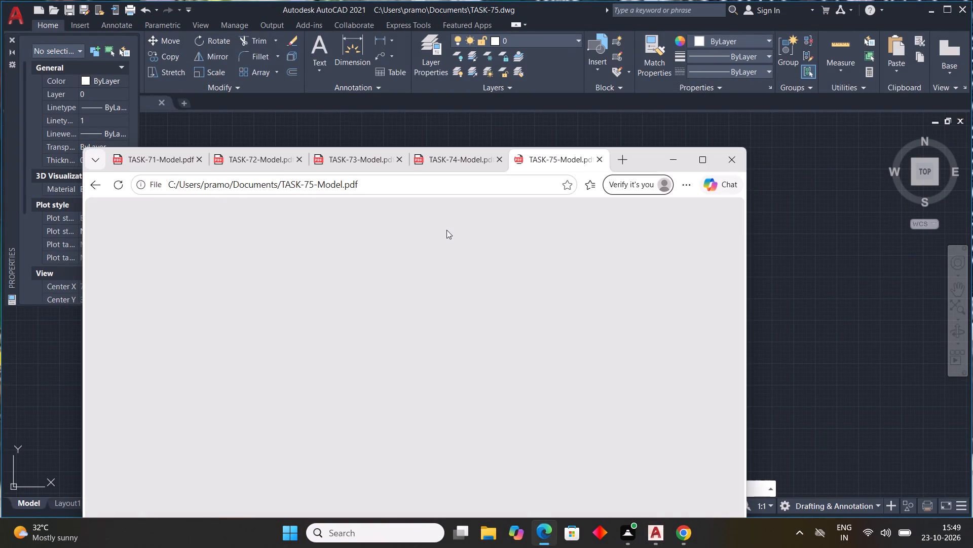
Review the plotted floor plan from top to bottom in the PDF viewer and return to AutoCAD.
scroll(422, 283, down, 5)
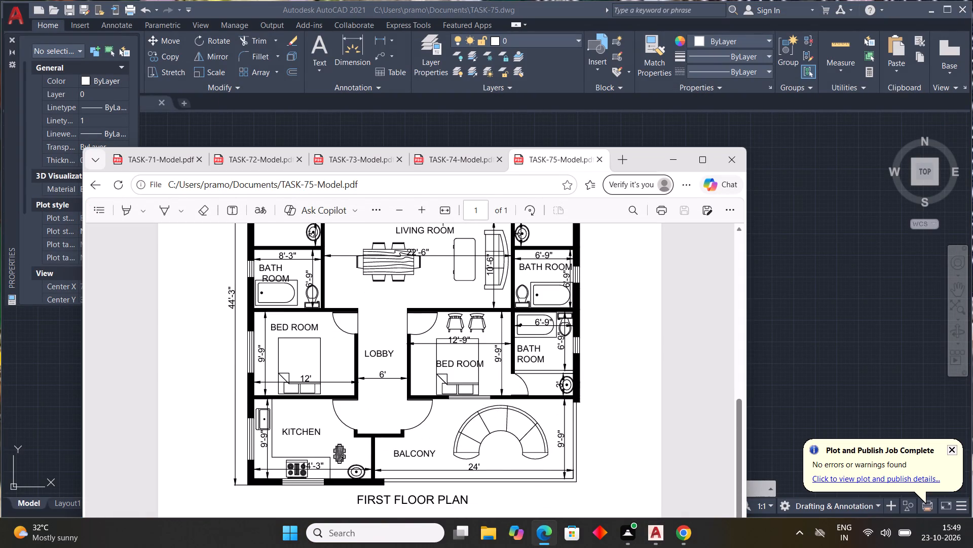
scroll(541, 381, up, 3)
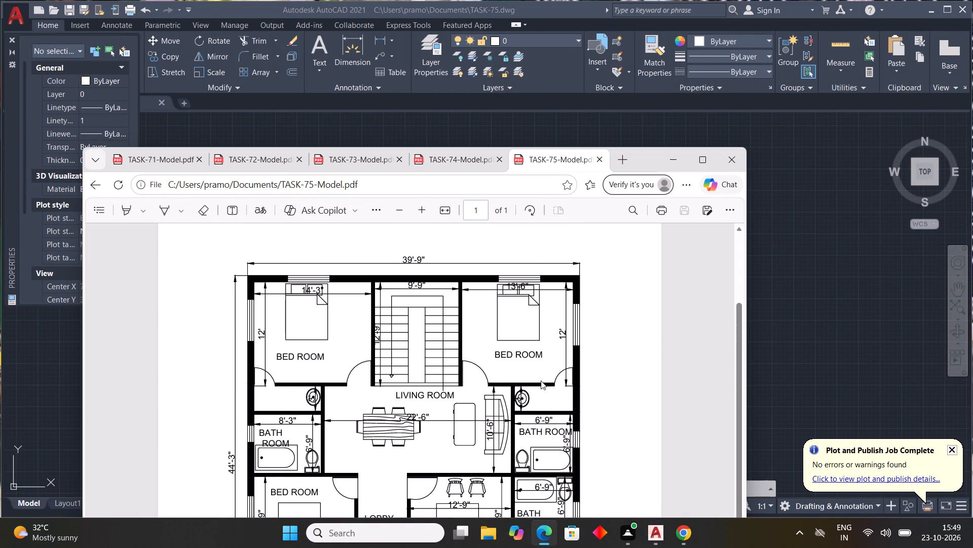
scroll(541, 379, down, 5)
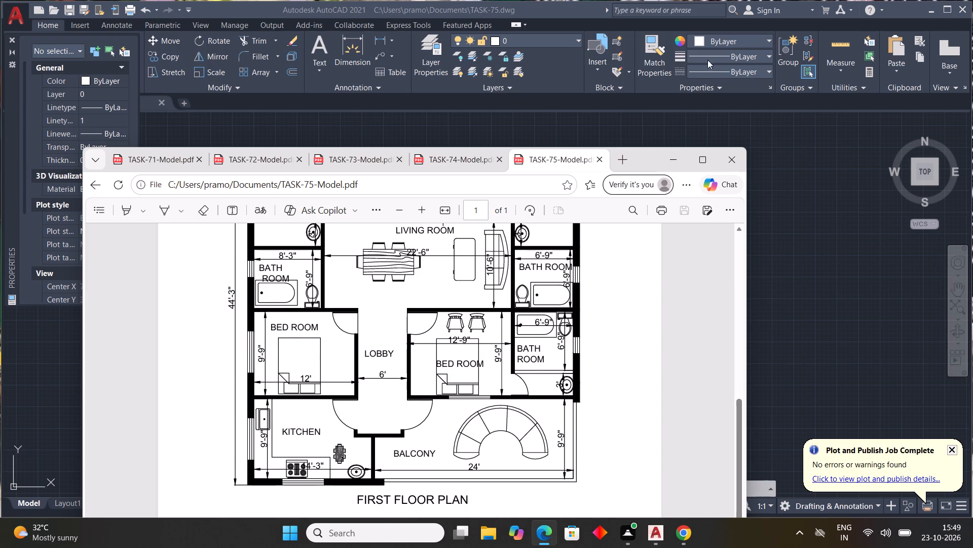
click(932, 12)
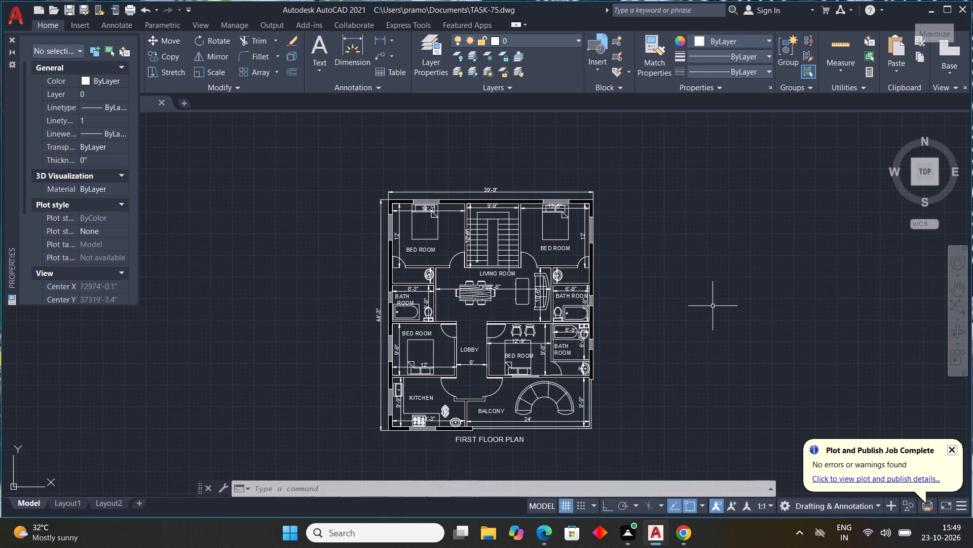